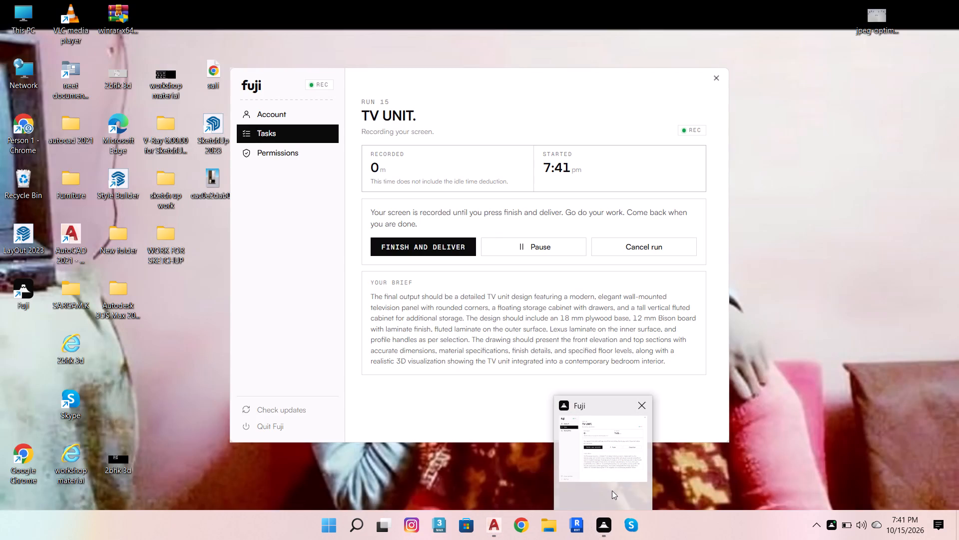
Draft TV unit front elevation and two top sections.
Switch to AutoCAD, open the Options dialog to view the Open and Save settings, and close it.
{"action": "left_click", "coordinate": [175, 237]}
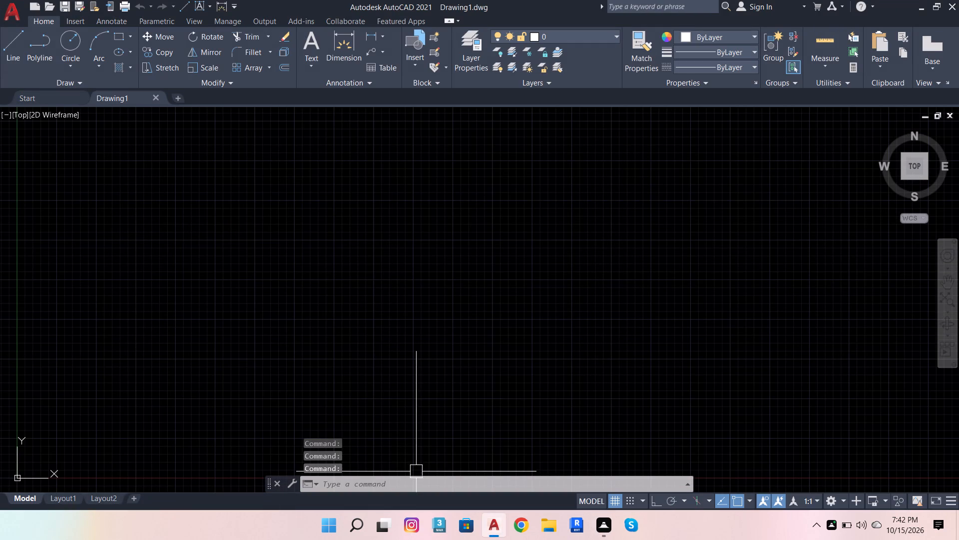
{"action": "key", "text": "o"}
{"action": "key", "text": "p"}
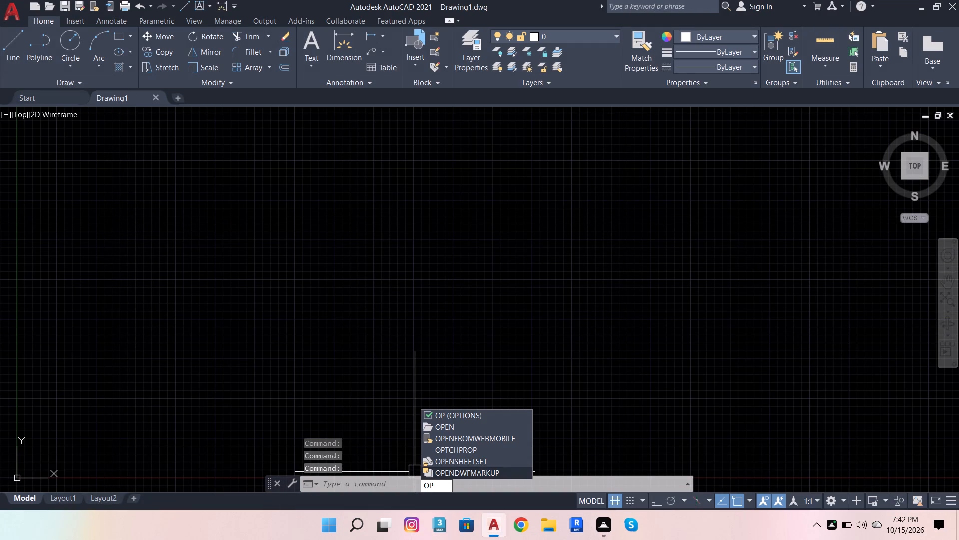
{"action": "left_click", "coordinate": [474, 419]}
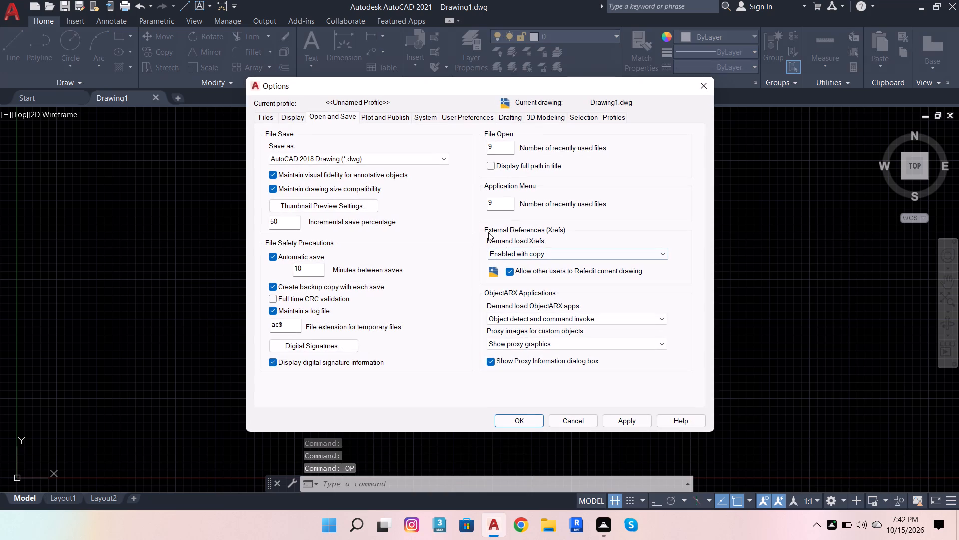
{"action": "left_click", "coordinate": [527, 421]}
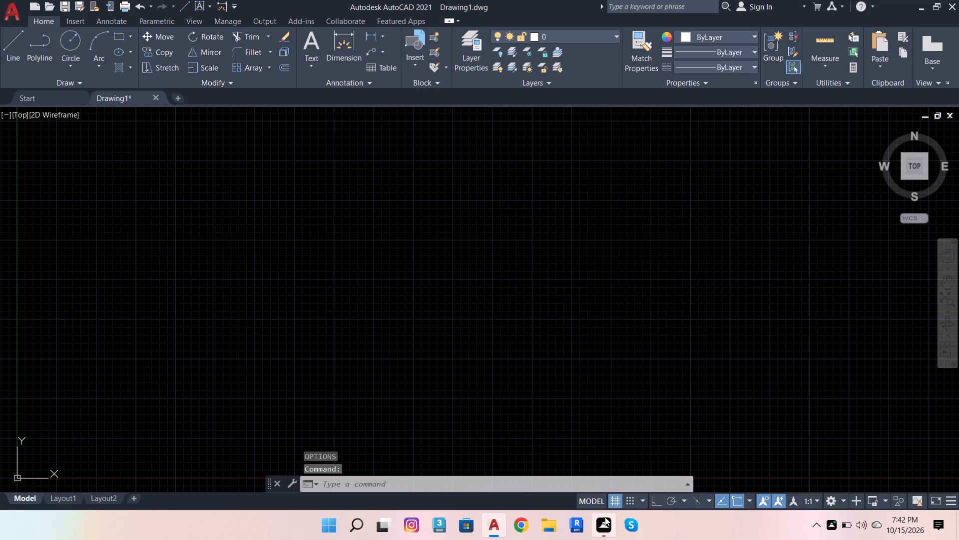
Turn on Ortho mode for the drawing.
{"action": "left_click", "coordinate": [650, 499]}
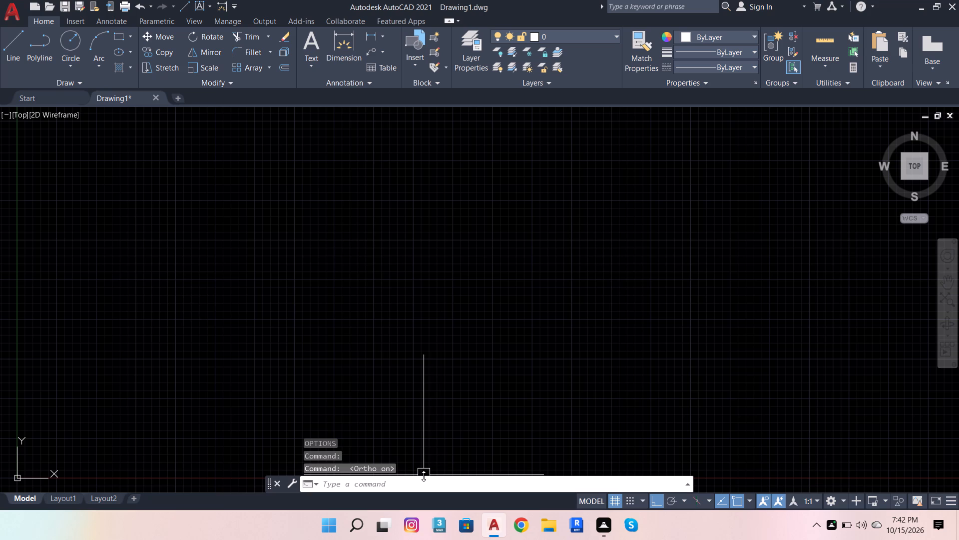
Set the drawing's length units to Architectural with a precision of 0'-0".
{"action": "type", "text": "UN"}
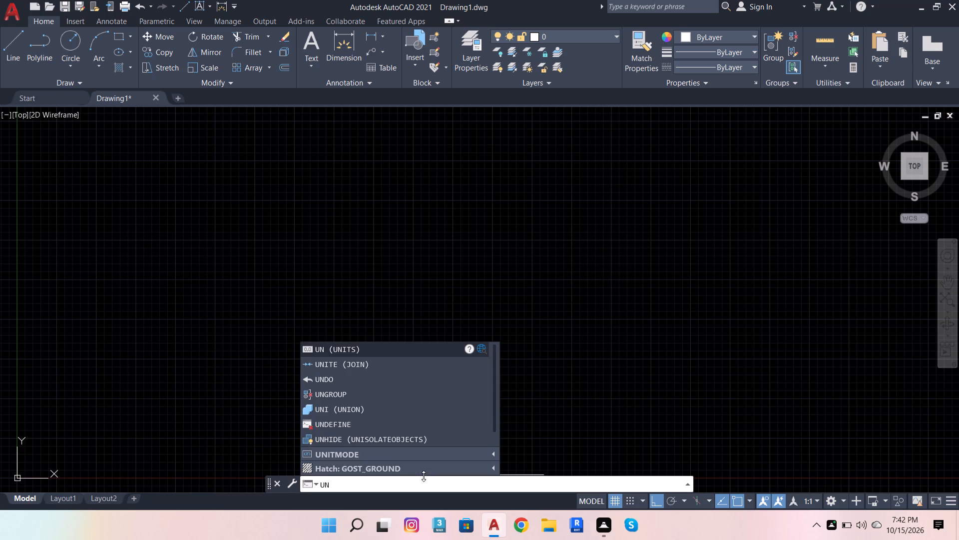
{"action": "left_click", "coordinate": [363, 353]}
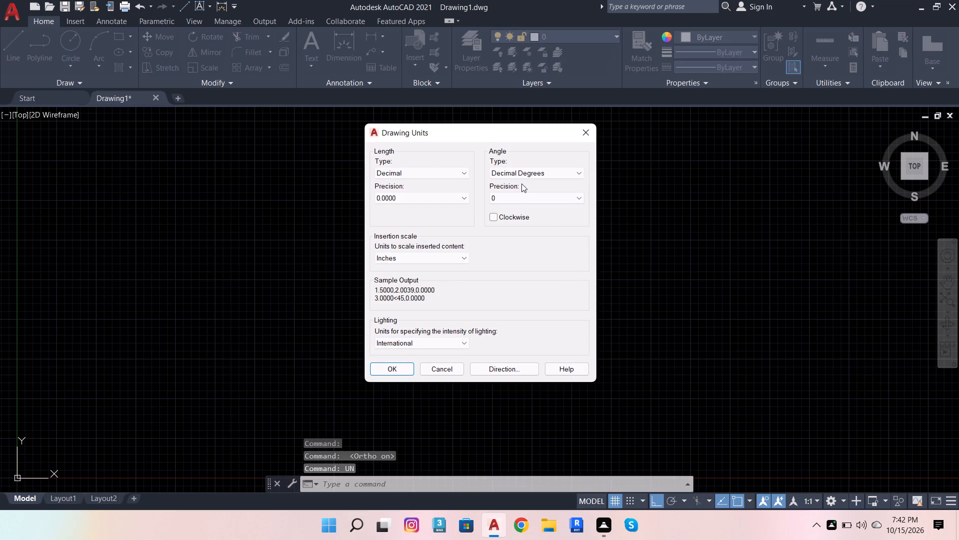
{"action": "left_click", "coordinate": [451, 175]}
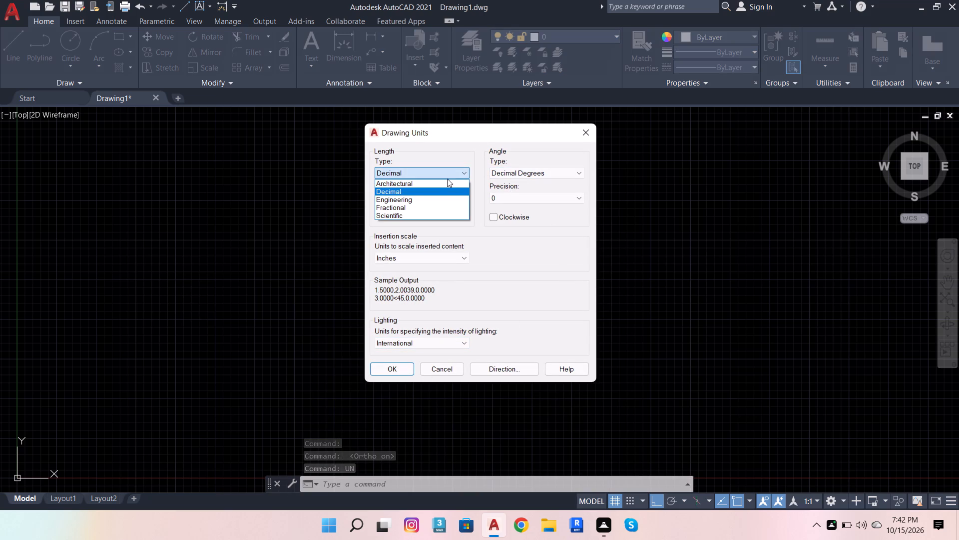
{"action": "left_click", "coordinate": [445, 181]}
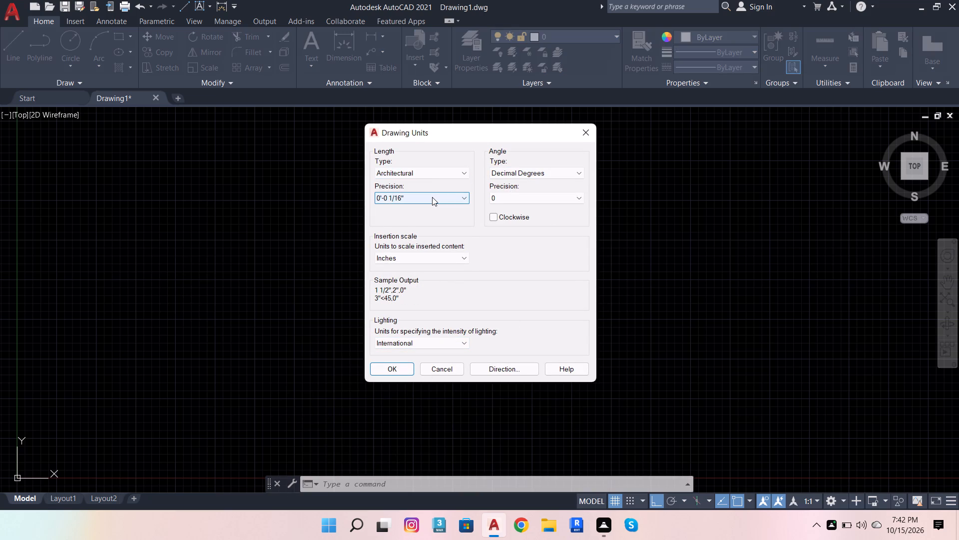
{"action": "left_click", "coordinate": [432, 197]}
{"action": "left_click", "coordinate": [428, 205]}
{"action": "left_click", "coordinate": [389, 371]}
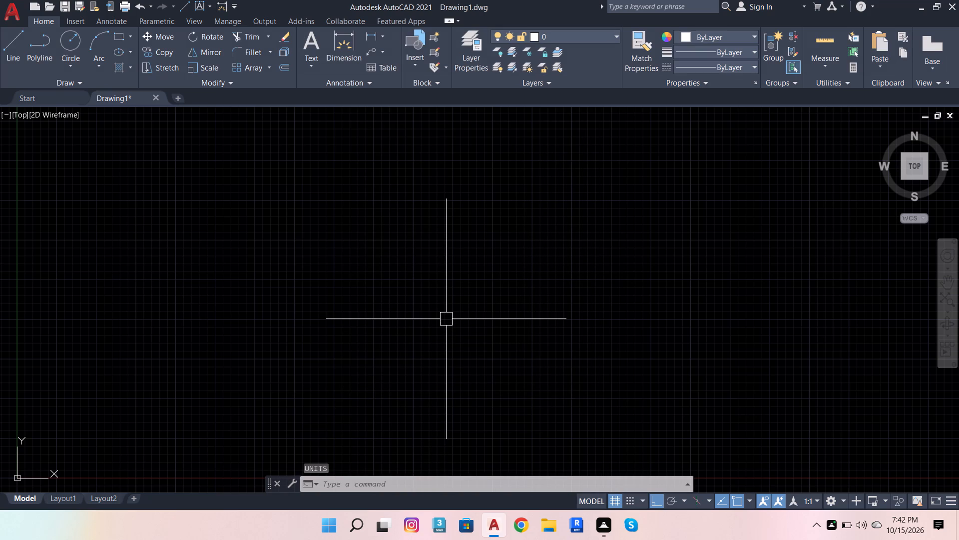
Set the model space limits from the default origin to an upper corner of 30',50' and zoom to all.
{"action": "type", "text": "LIMITS"}
{"action": "key", "text": "Return"}
{"action": "key", "text": "Return"}
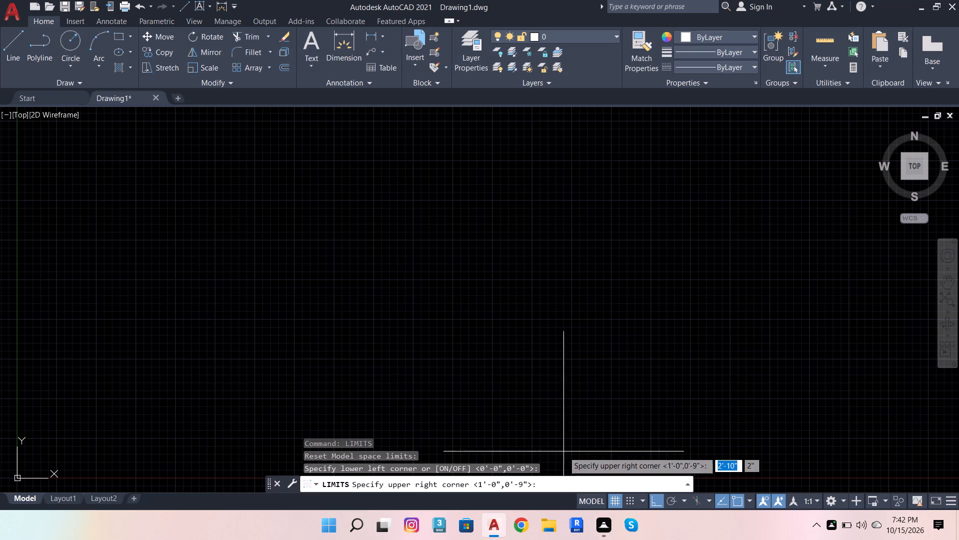
{"action": "left_click", "coordinate": [562, 478]}
{"action": "key", "text": "2"}
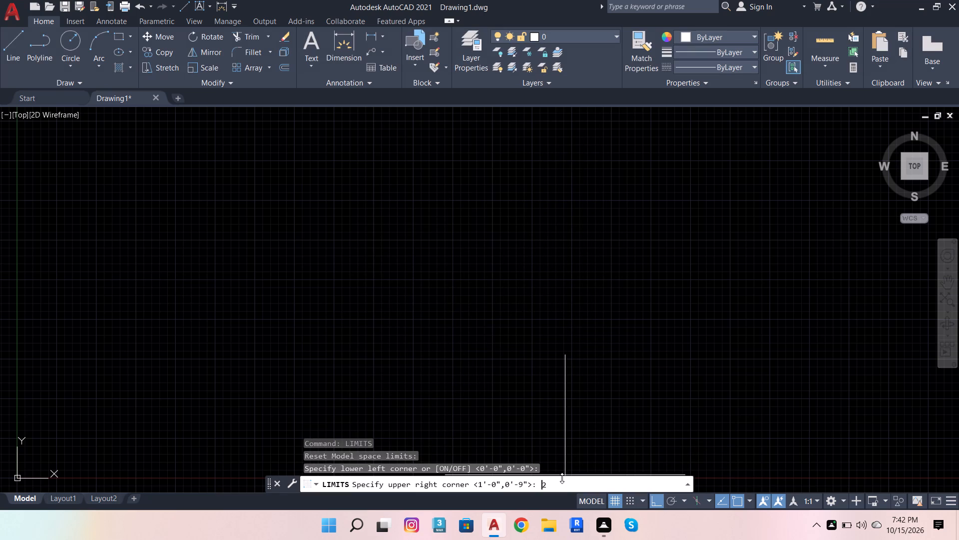
{"action": "key", "text": "BackSpace"}
{"action": "type", "text": "30',"}
{"action": "type", "text": "50'"}
{"action": "key", "text": "Return"}
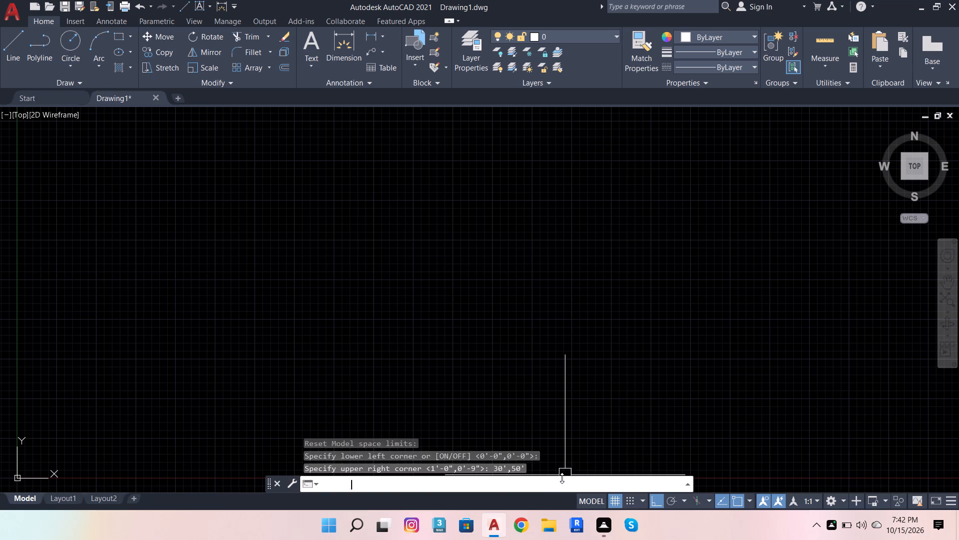
{"action": "key", "text": "z"}
{"action": "key", "text": "Return"}
{"action": "key", "text": "a"}
{"action": "key", "text": "Return"}
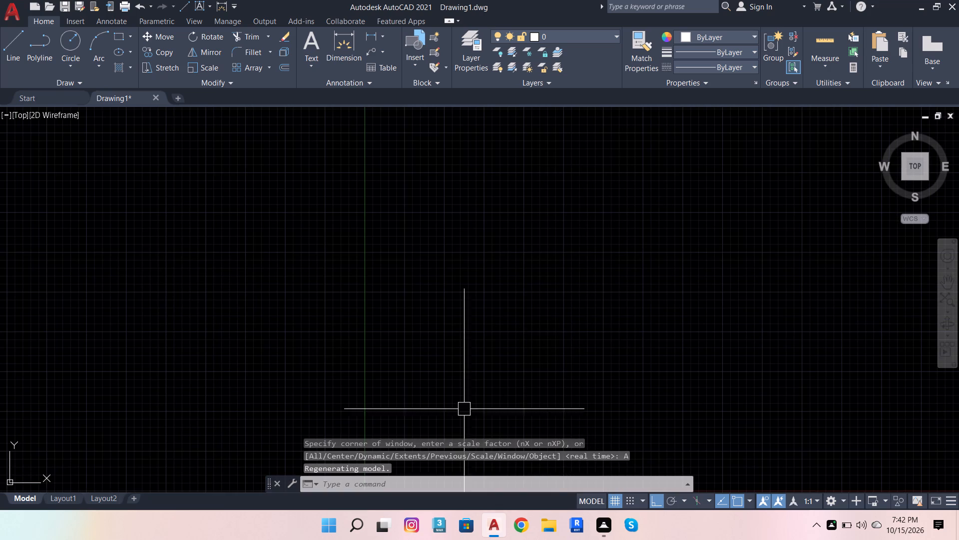
{"action": "scroll", "coordinate": [347, 353], "scroll_direction": "down", "scroll_amount": 1}
{"action": "scroll", "coordinate": [510, 402], "scroll_direction": "up", "scroll_amount": 2}
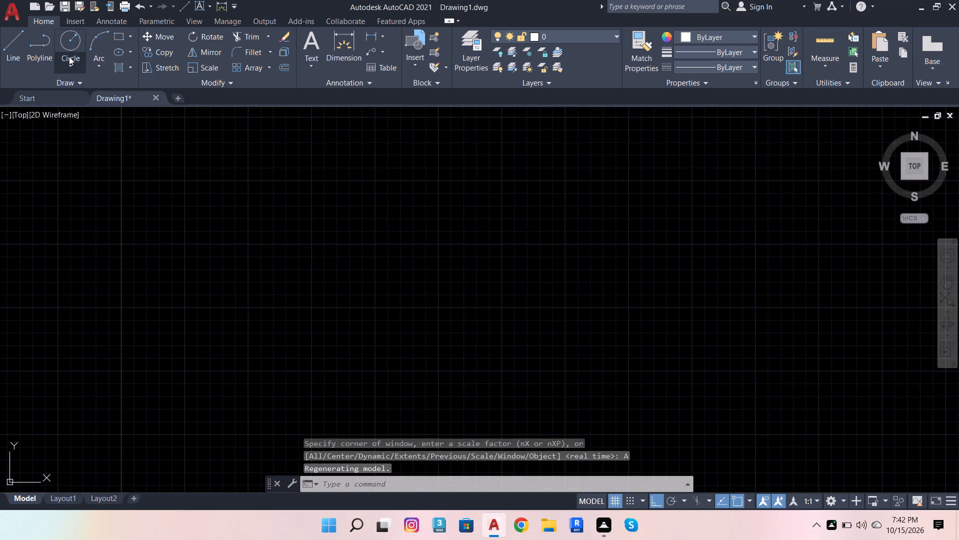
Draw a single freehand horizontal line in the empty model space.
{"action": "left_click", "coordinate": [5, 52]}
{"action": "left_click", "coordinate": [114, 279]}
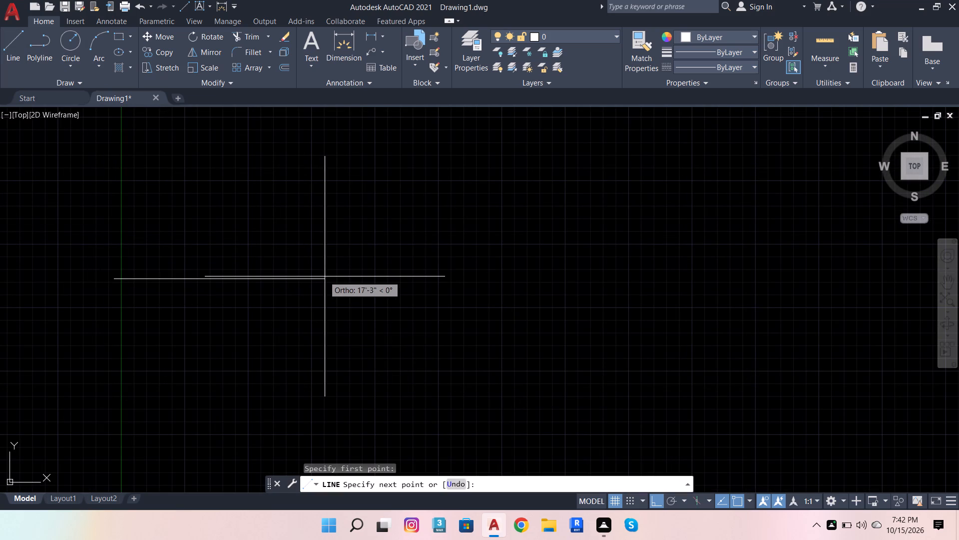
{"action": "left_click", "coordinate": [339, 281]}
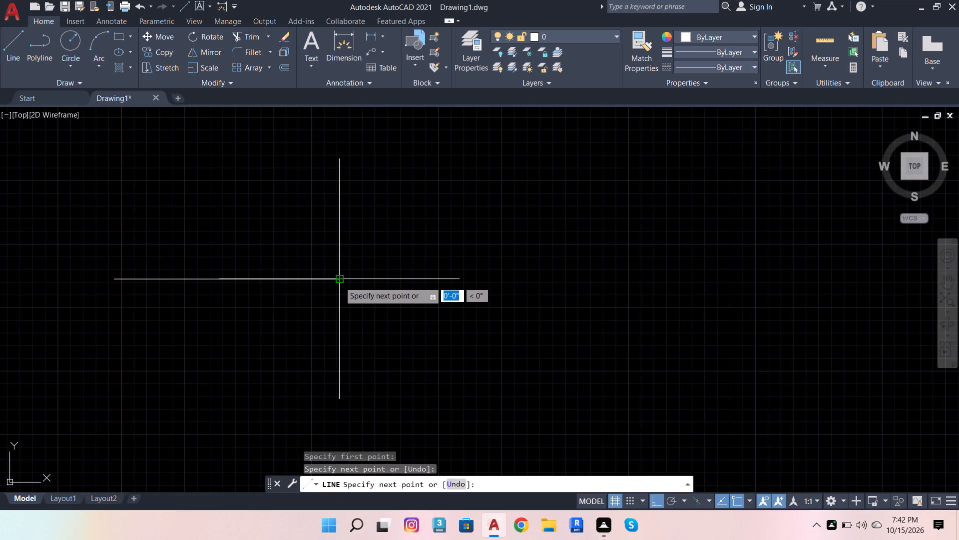
Switch to File Explorer and copy the reference image DAY 7(7) from the recent files.
{"action": "left_click", "coordinate": [550, 517]}
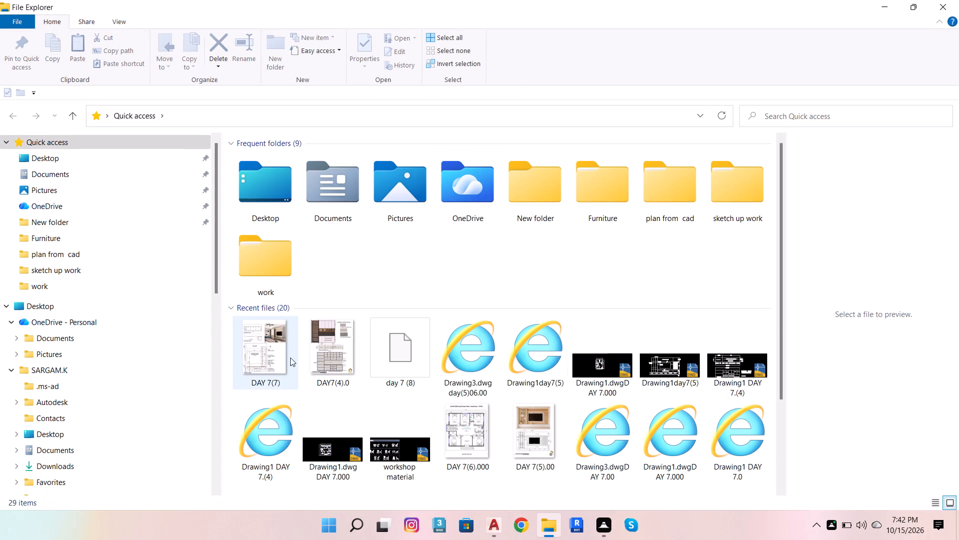
{"action": "right_click", "coordinate": [274, 351]}
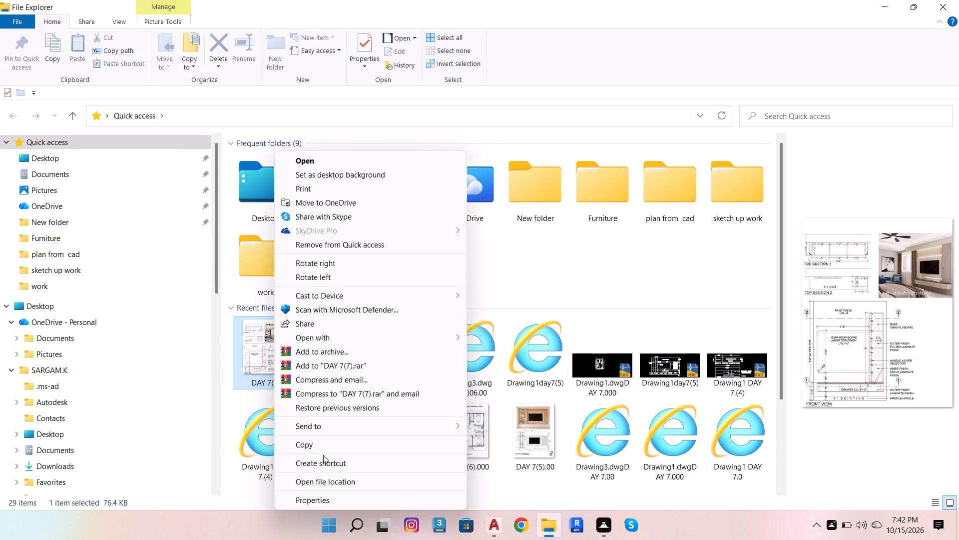
{"action": "left_click", "coordinate": [322, 444]}
{"action": "left_click", "coordinate": [958, 0]}
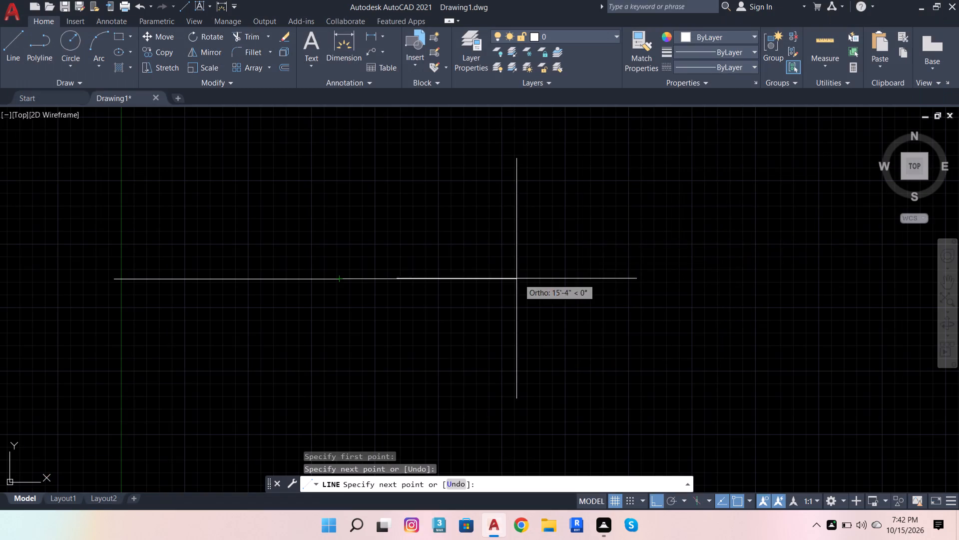
Paste the copied TV unit reference image into the AutoCAD drawing, scaled by eye and with 0 rotation.
{"action": "key", "text": "space"}
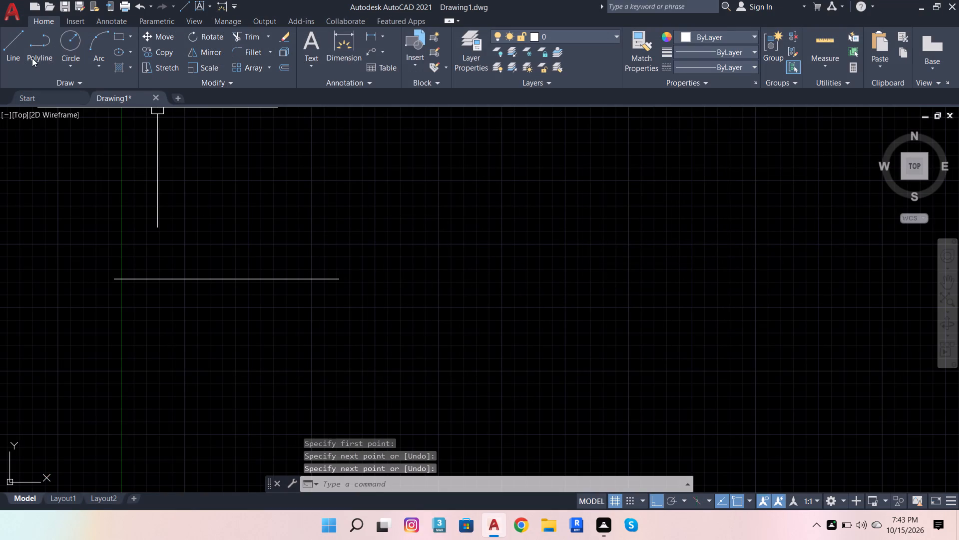
{"action": "left_click_drag", "start_coordinate": [232, 73], "coordinate": [230, 82]}
{"action": "key", "text": "ctrl+v"}
{"action": "scroll", "coordinate": [359, 60], "scroll_direction": "down", "scroll_amount": 2}
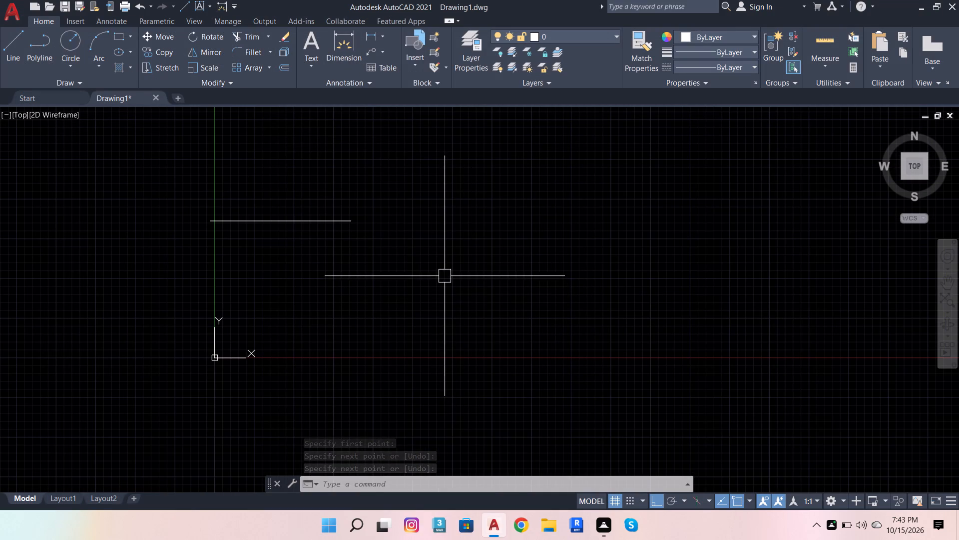
{"action": "key", "text": "ctrl+v"}
{"action": "left_click", "coordinate": [436, 345]}
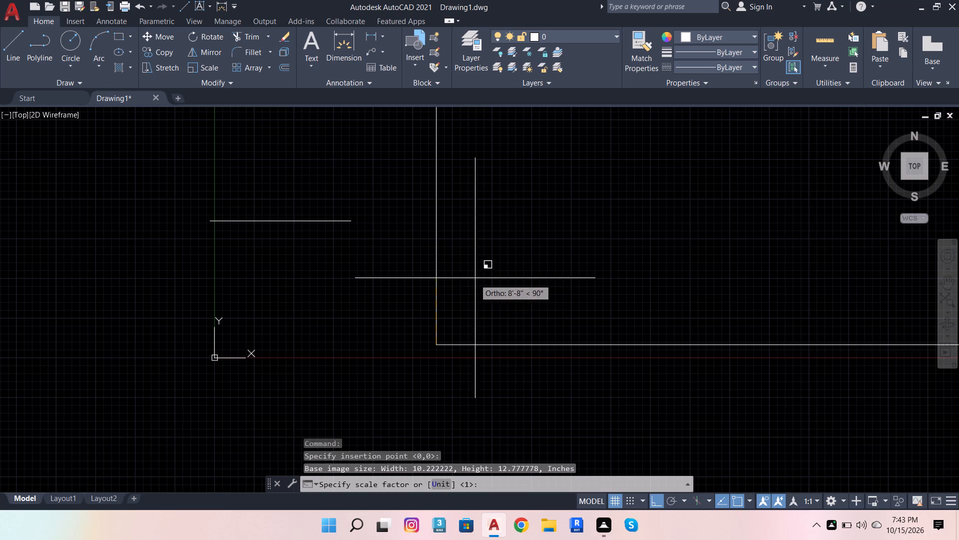
{"action": "left_click", "coordinate": [446, 338]}
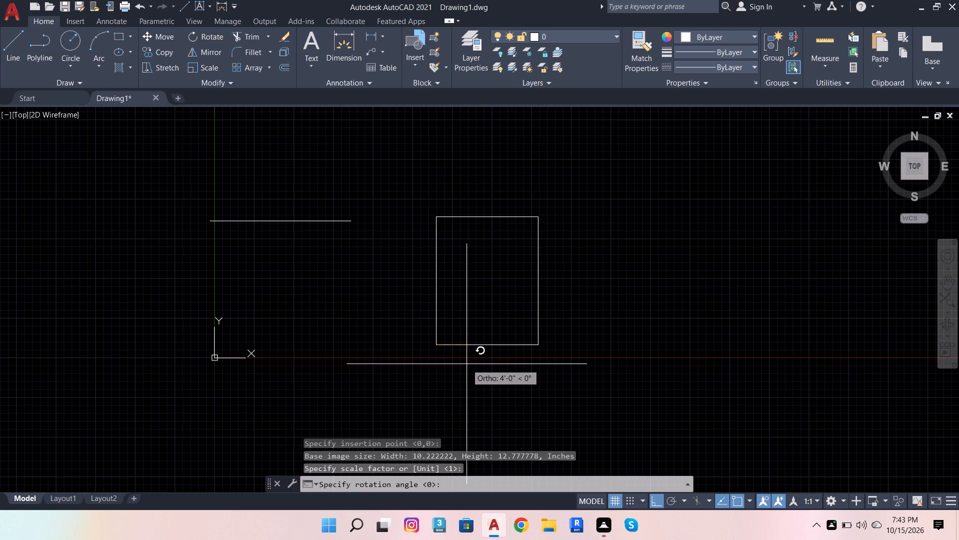
{"action": "left_click", "coordinate": [467, 364]}
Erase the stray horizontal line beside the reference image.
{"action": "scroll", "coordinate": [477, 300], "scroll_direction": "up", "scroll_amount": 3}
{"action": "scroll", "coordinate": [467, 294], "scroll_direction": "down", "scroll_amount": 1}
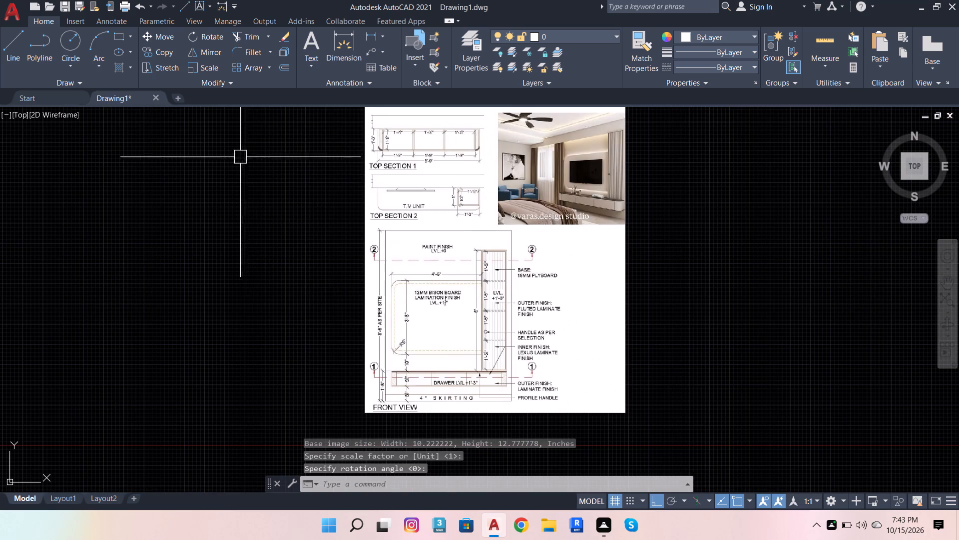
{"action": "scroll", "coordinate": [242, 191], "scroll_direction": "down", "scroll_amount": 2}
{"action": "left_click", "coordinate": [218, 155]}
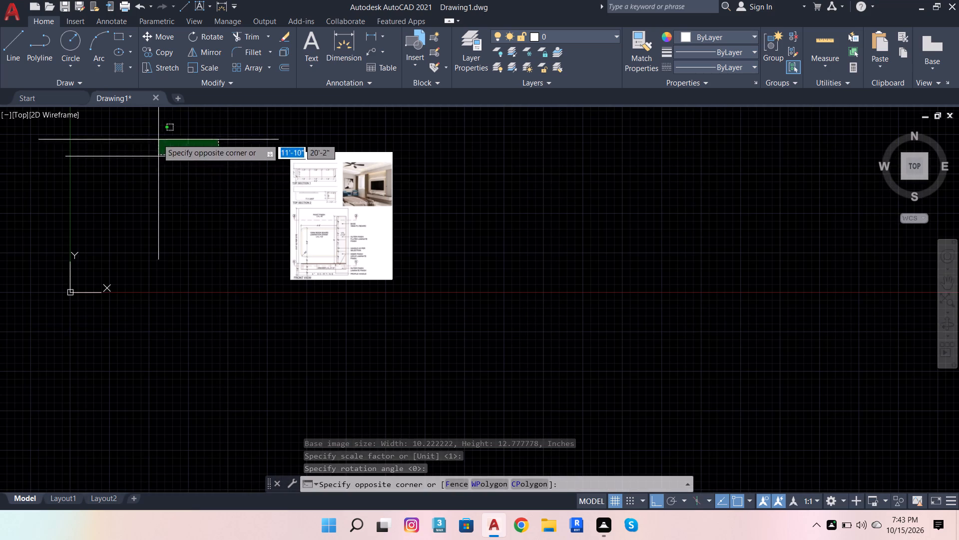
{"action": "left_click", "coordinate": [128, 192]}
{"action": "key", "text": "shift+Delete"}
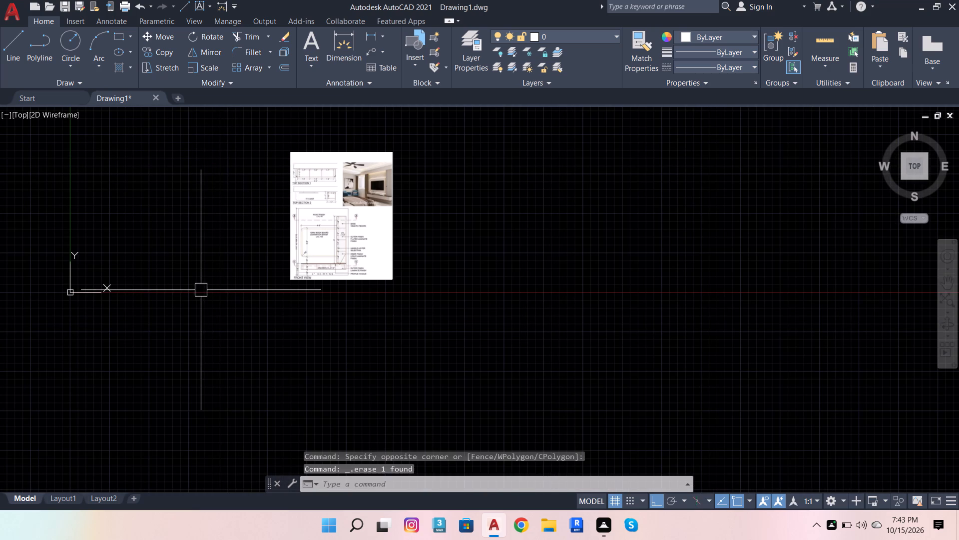
Draw the Top Section 1 outline beside the reference image as a closed rectangle of lines, 5'9" long and 1'3" deep.
{"action": "scroll", "coordinate": [352, 178], "scroll_direction": "up", "scroll_amount": 3}
{"action": "scroll", "coordinate": [326, 229], "scroll_direction": "down", "scroll_amount": 1}
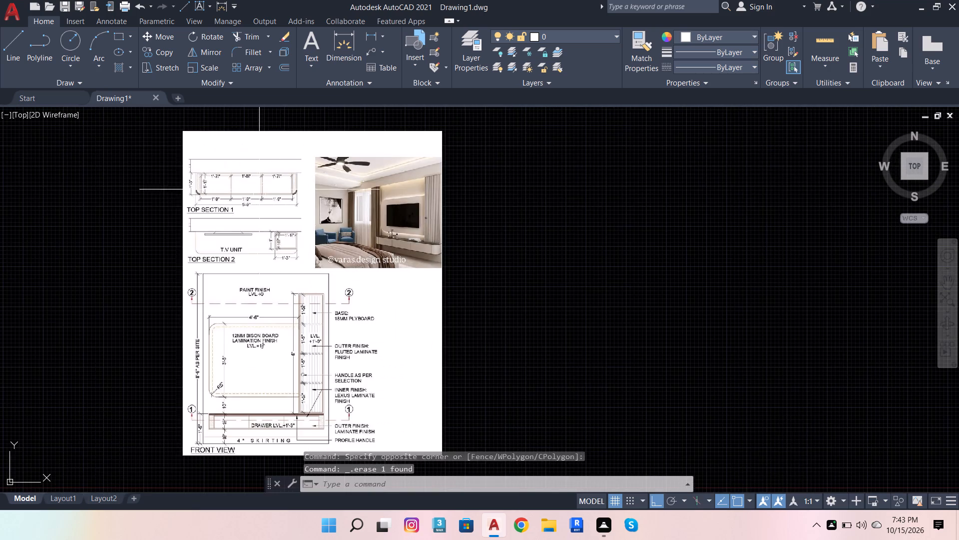
{"action": "scroll", "coordinate": [327, 184], "scroll_direction": "up", "scroll_amount": 2}
{"action": "scroll", "coordinate": [334, 186], "scroll_direction": "down", "scroll_amount": 1}
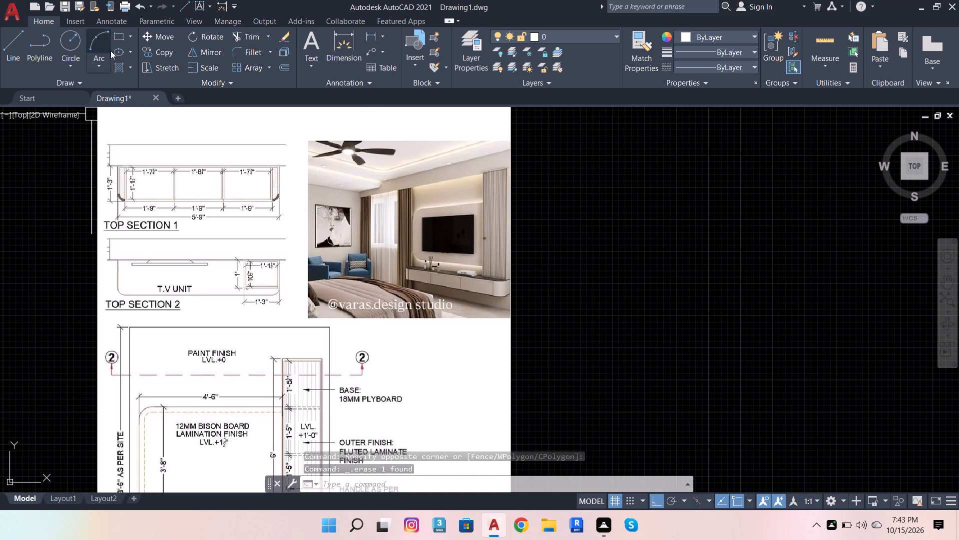
{"action": "left_click", "coordinate": [20, 33]}
{"action": "left_click", "coordinate": [608, 188]}
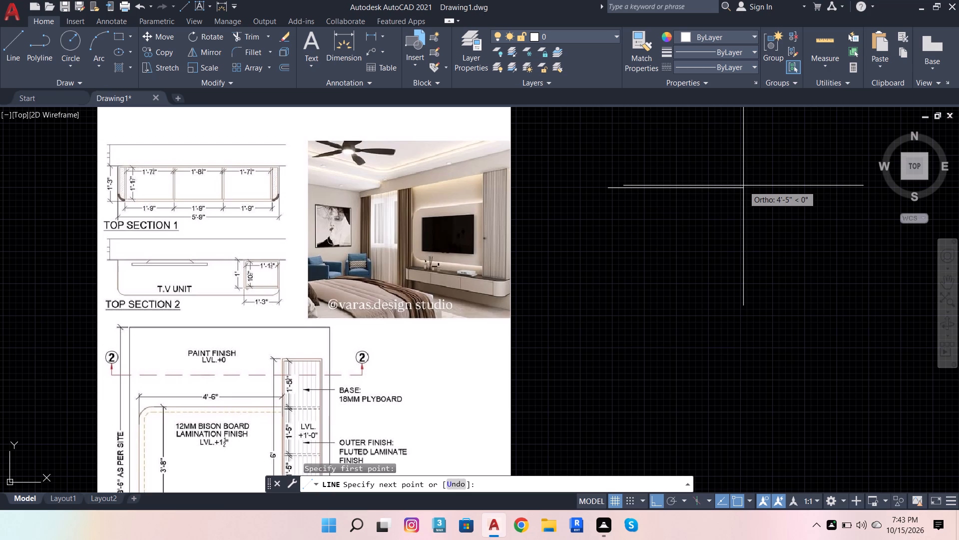
{"action": "type", "text": "5'6"}
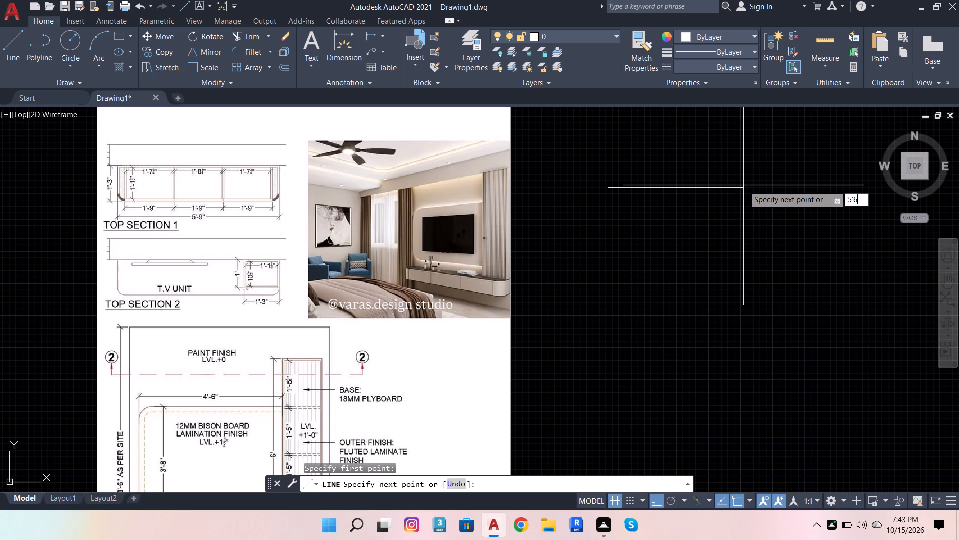
{"action": "key", "text": "BackSpace"}
{"action": "key", "text": "9"}
{"action": "key", "text": "Return"}
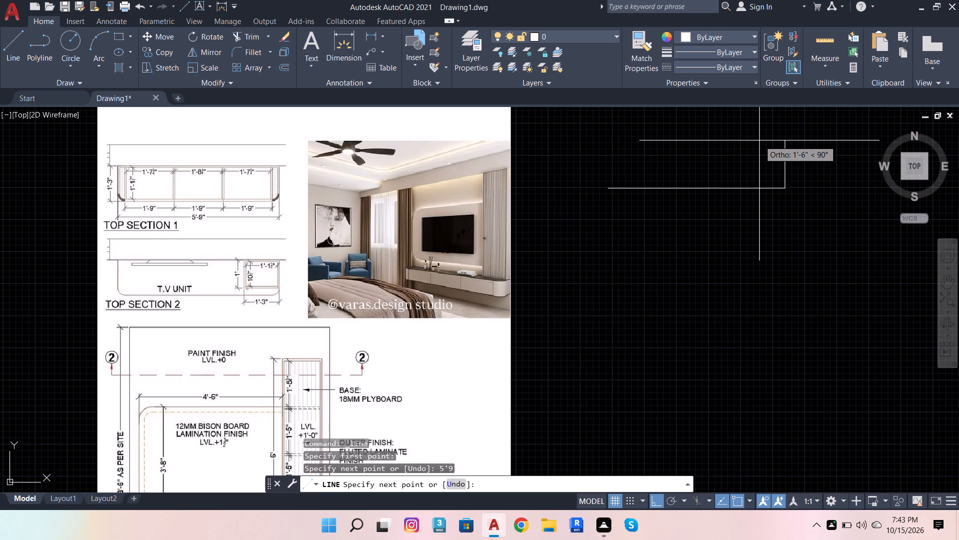
{"action": "type", "text": "1'3"}
{"action": "key", "text": "Return"}
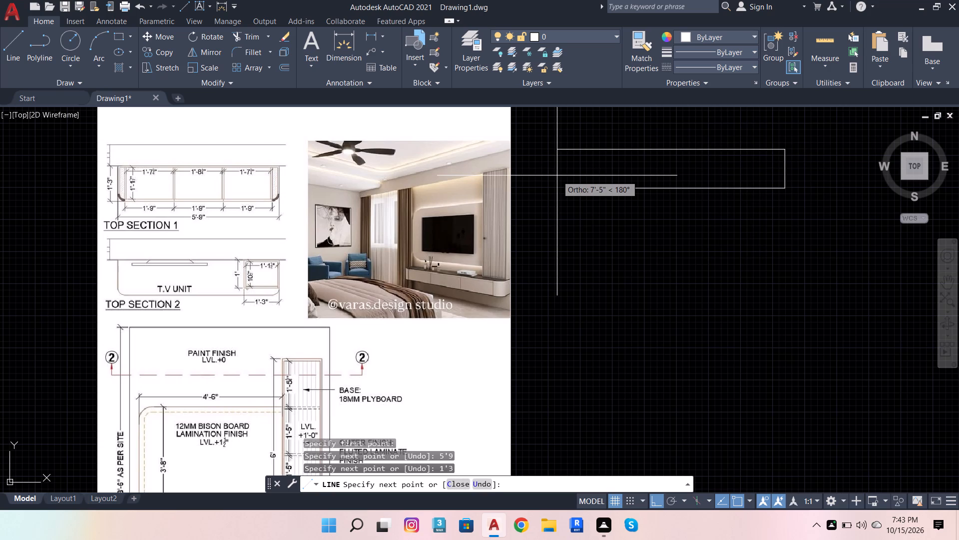
{"action": "type", "text": "5'9"}
{"action": "key", "text": "Return"}
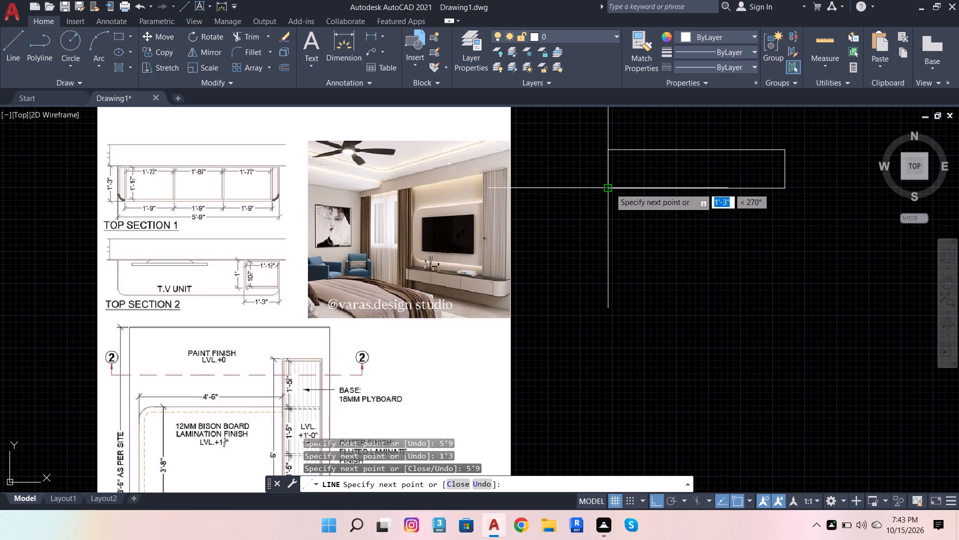
{"action": "left_click", "coordinate": [610, 188]}
{"action": "key", "text": "Escape"}
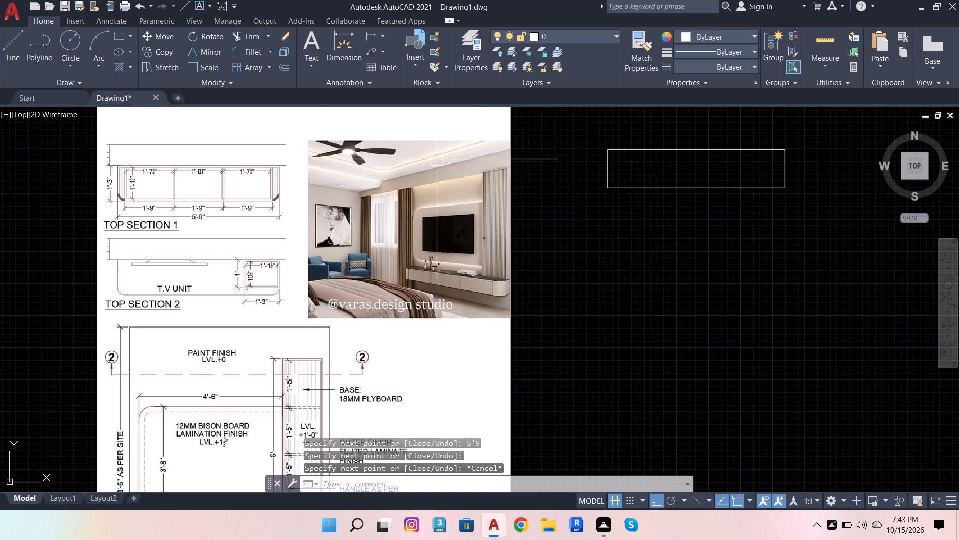
Offset the short left side of the Top Section 1 rectangle inward by 1'9" to make the first divider.
{"action": "scroll", "coordinate": [254, 217], "scroll_direction": "up", "scroll_amount": 3}
{"action": "scroll", "coordinate": [227, 273], "scroll_direction": "down", "scroll_amount": 2}
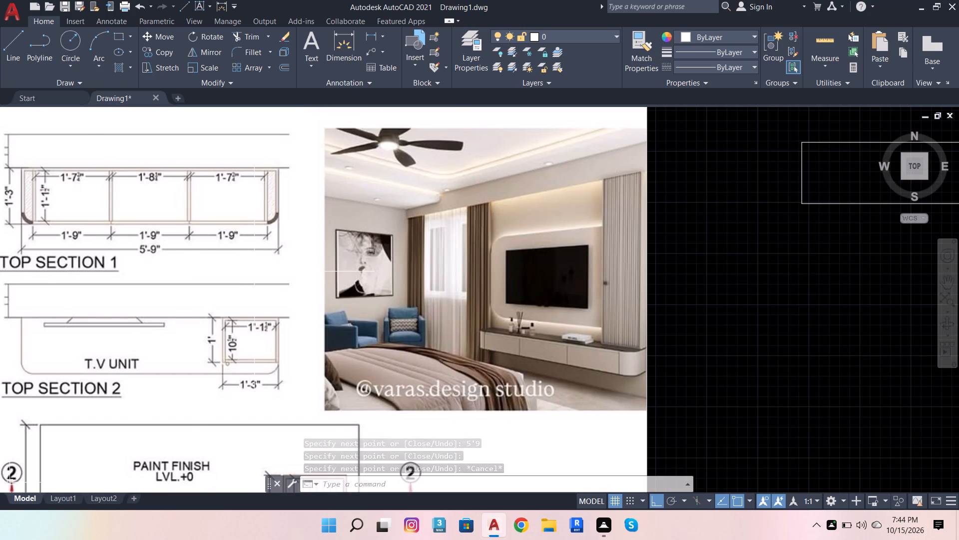
{"action": "scroll", "coordinate": [277, 245], "scroll_direction": "down", "scroll_amount": 1}
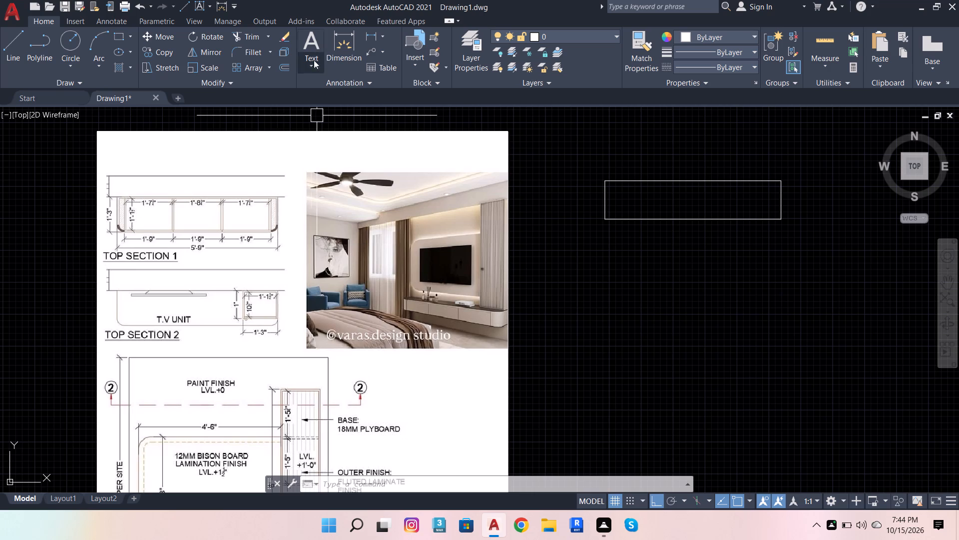
{"action": "scroll", "coordinate": [565, 198], "scroll_direction": "down", "scroll_amount": 1}
{"action": "scroll", "coordinate": [678, 211], "scroll_direction": "up", "scroll_amount": 2}
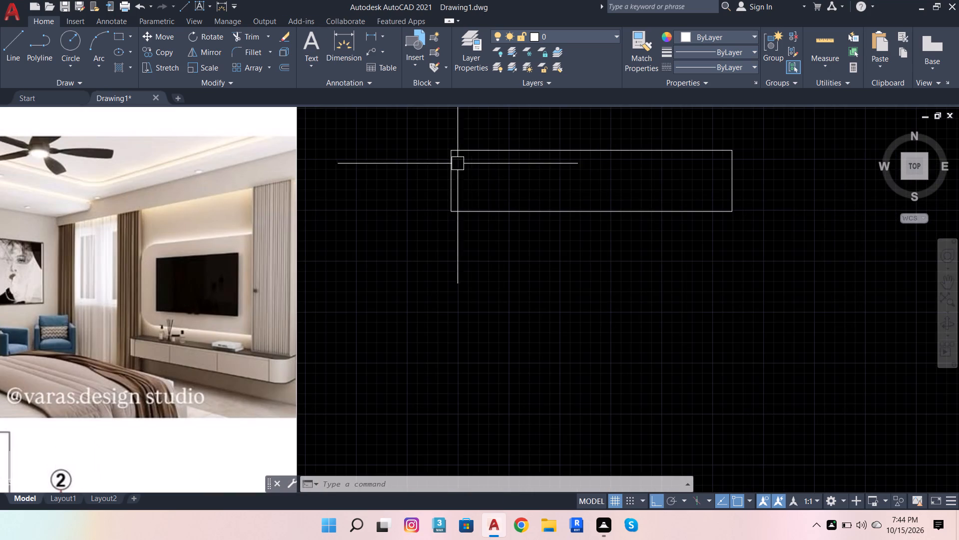
{"action": "left_click", "coordinate": [456, 174]}
{"action": "left_click", "coordinate": [285, 65]}
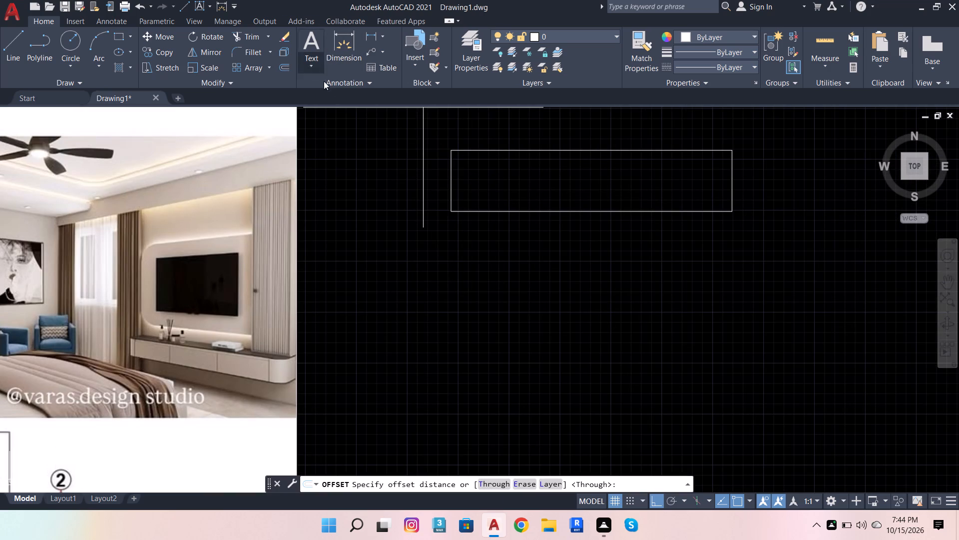
{"action": "left_click", "coordinate": [452, 156]}
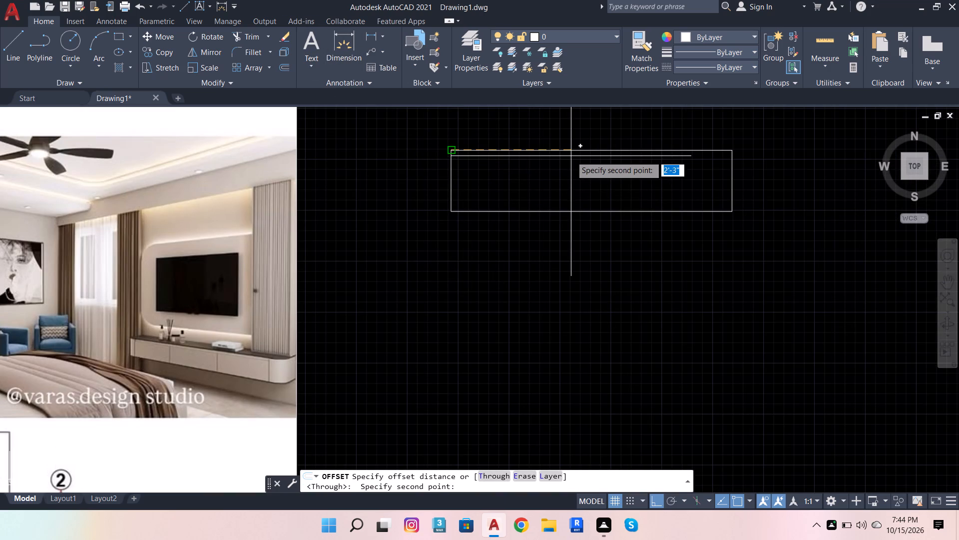
{"action": "scroll", "coordinate": [571, 156], "scroll_direction": "down", "scroll_amount": 3}
{"action": "scroll", "coordinate": [575, 171], "scroll_direction": "up", "scroll_amount": 2}
{"action": "scroll", "coordinate": [586, 186], "scroll_direction": "down", "scroll_amount": 1}
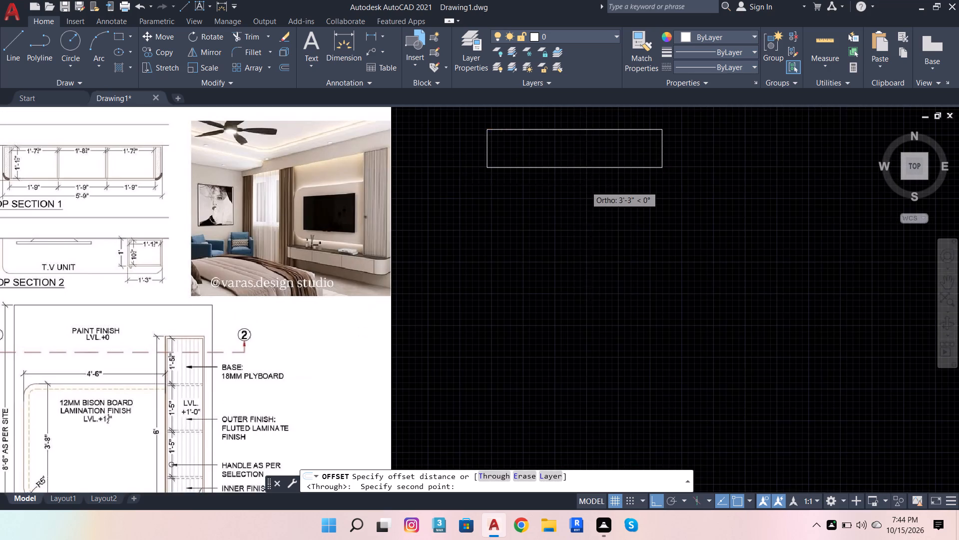
{"action": "scroll", "coordinate": [550, 185], "scroll_direction": "up", "scroll_amount": 1}
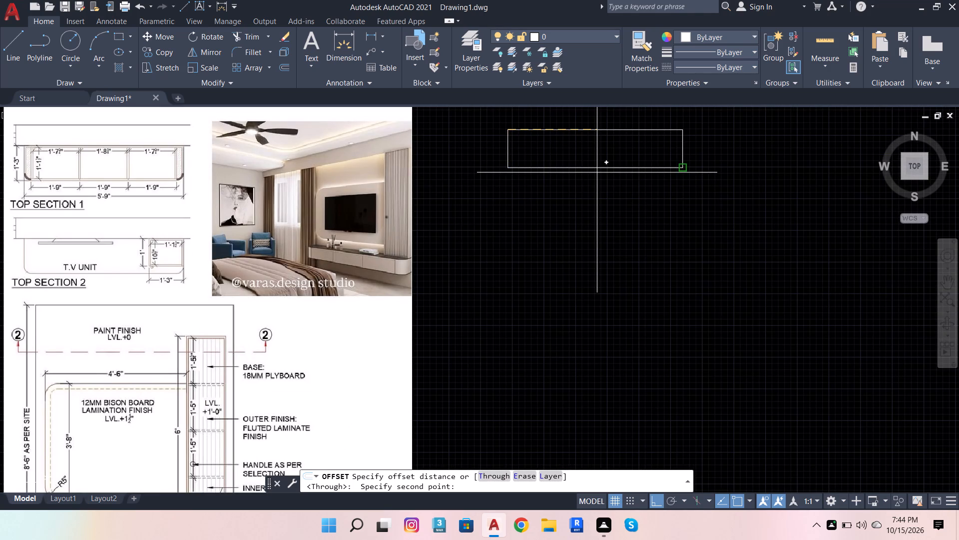
{"action": "key", "text": "0"}
{"action": "type", "text": "1'9"}
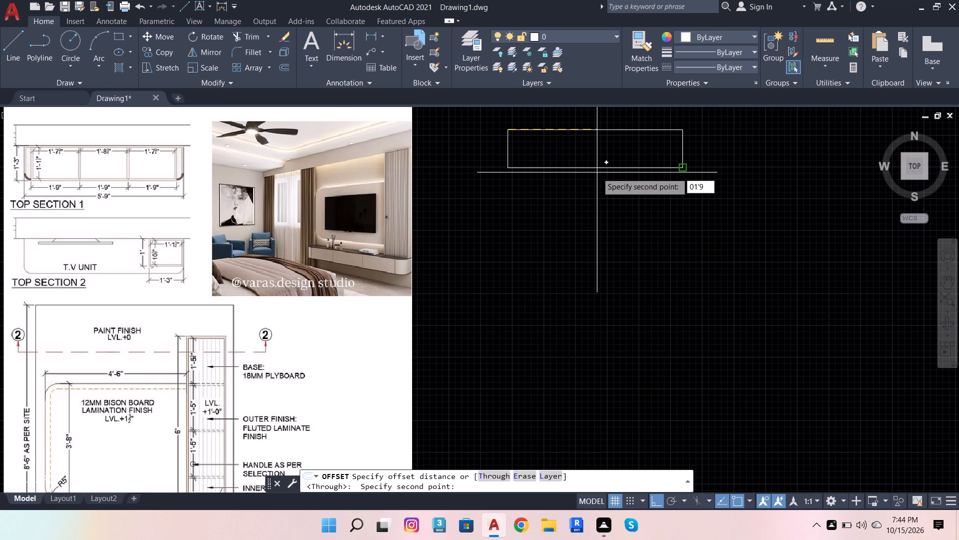
{"action": "key", "text": "BackSpace"}
{"action": "key", "text": "BackSpace"}
{"action": "key", "text": "BackSpace"}
{"action": "key", "text": "BackSpace"}
{"action": "type", "text": "1'"}
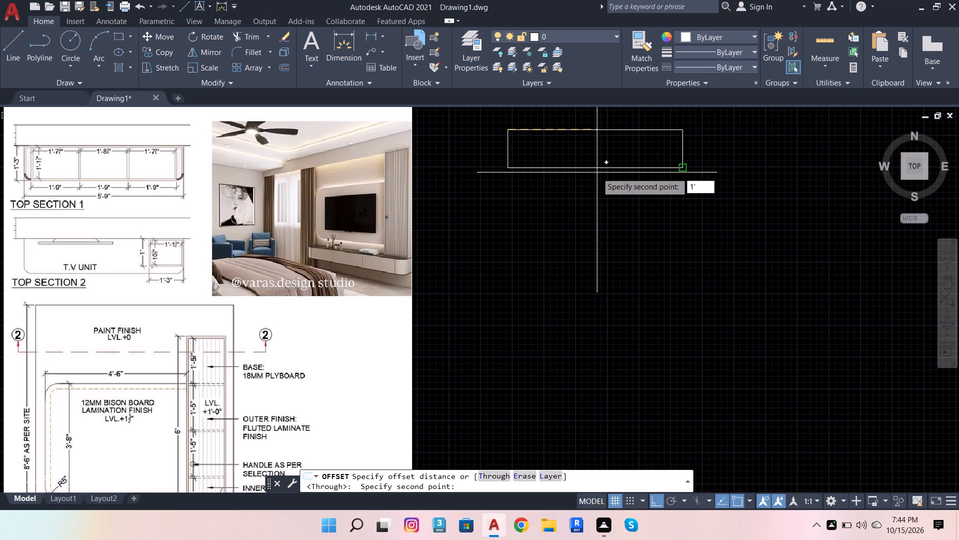
{"action": "key", "text": "9"}
{"action": "key", "text": "Return"}
{"action": "left_click", "coordinate": [597, 172]}
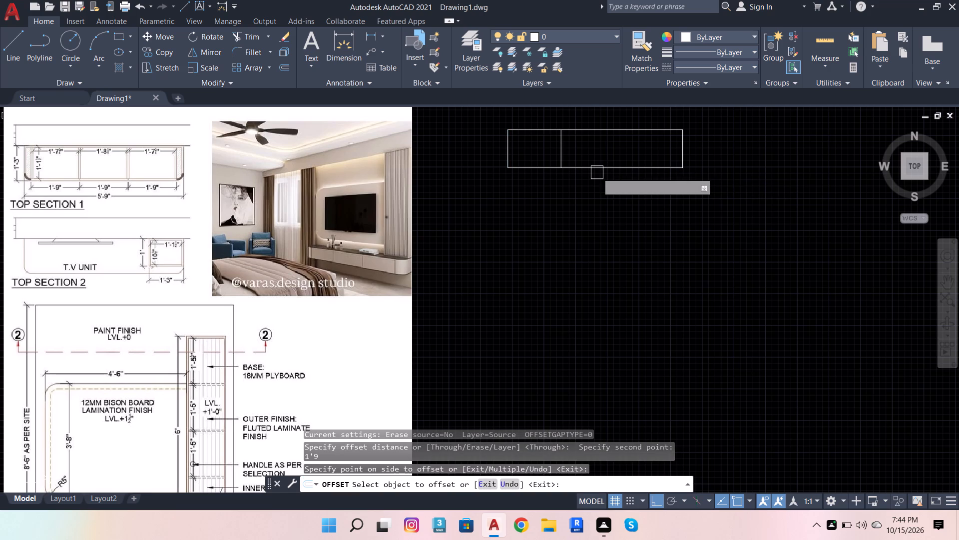
Offset the divider rightward twice more at the same 1'9" spacing, each time from the newest line.
{"action": "left_click", "coordinate": [562, 150]}
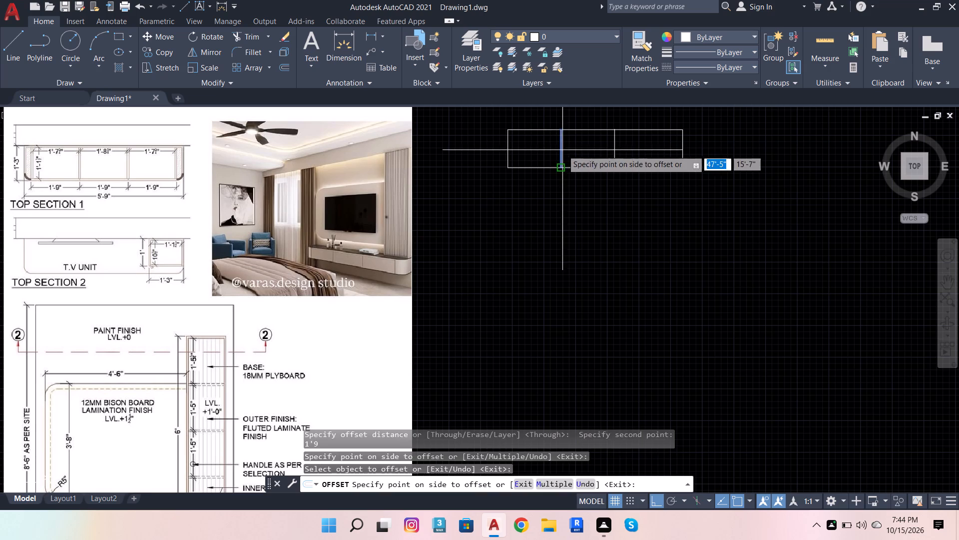
{"action": "left_click", "coordinate": [654, 146]}
{"action": "left_click", "coordinate": [621, 150]}
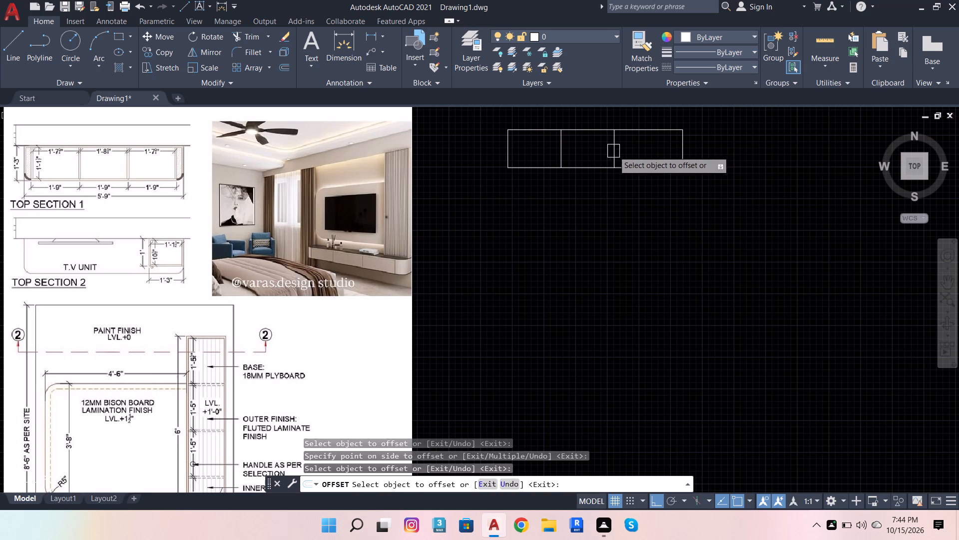
{"action": "left_click", "coordinate": [613, 151]}
{"action": "left_click", "coordinate": [730, 150]}
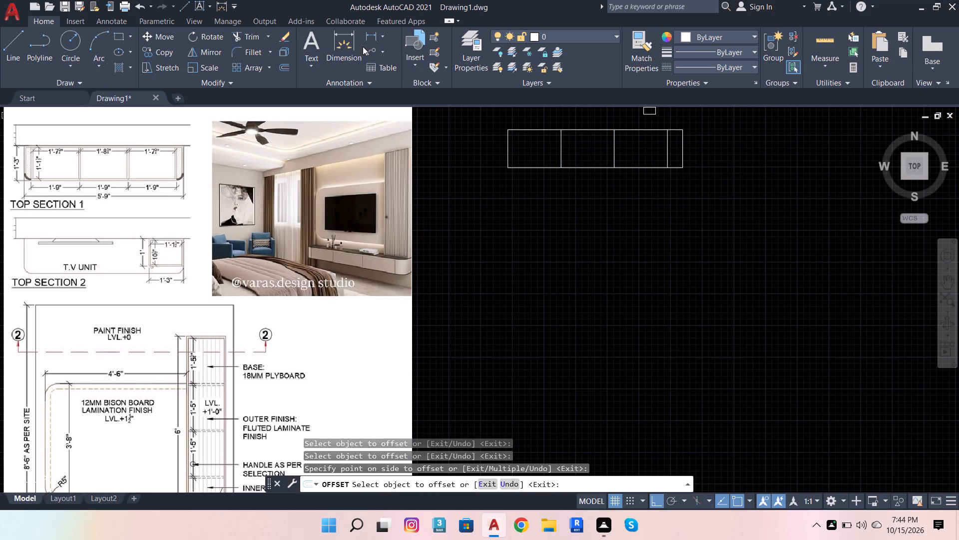
Dimension the narrow gap between the last divider and the rectangle's right side, placing the dimension above the outline.
{"action": "left_click", "coordinate": [352, 45]}
{"action": "left_click", "coordinate": [666, 128]}
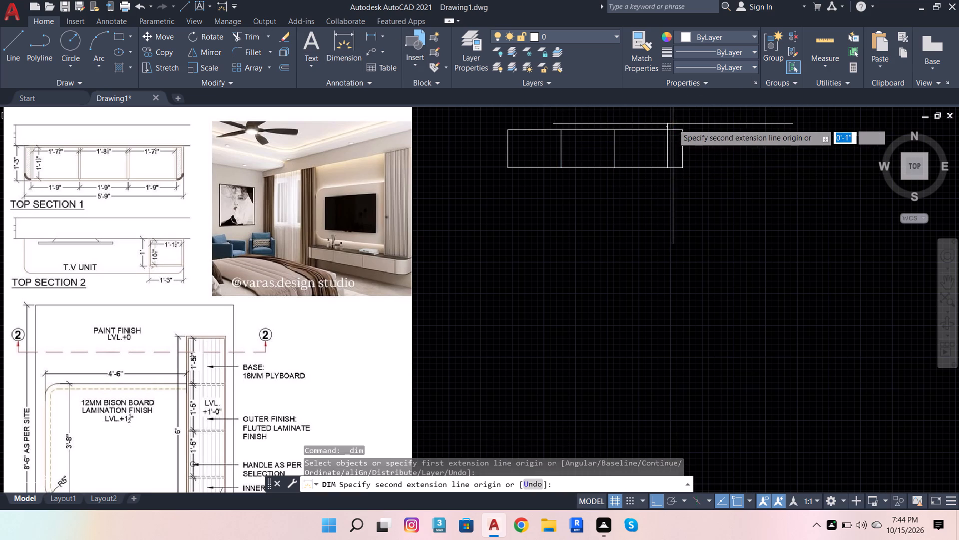
{"action": "left_click", "coordinate": [682, 128]}
{"action": "left_click", "coordinate": [704, 111]}
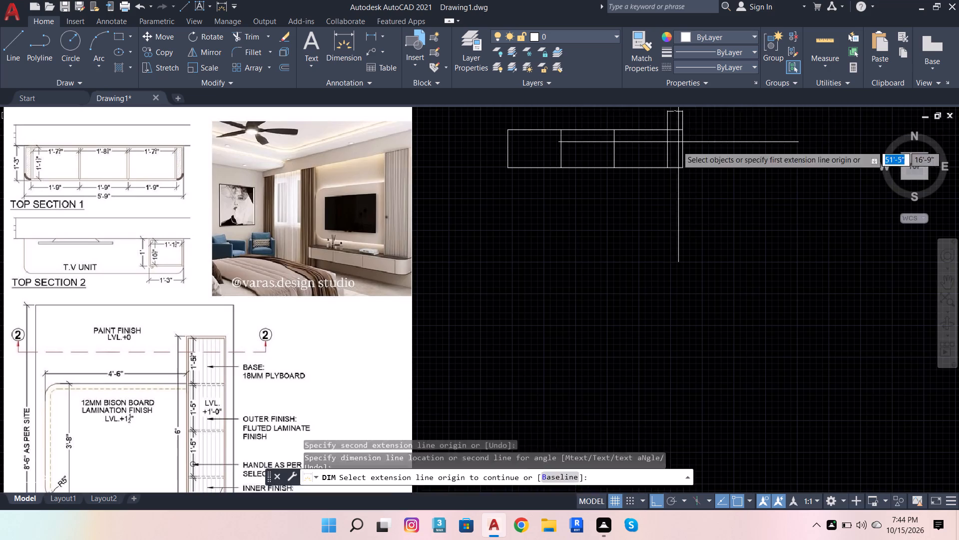
{"action": "scroll", "coordinate": [668, 167], "scroll_direction": "down", "scroll_amount": 4}
{"action": "scroll", "coordinate": [771, 173], "scroll_direction": "up", "scroll_amount": 2}
{"action": "scroll", "coordinate": [711, 176], "scroll_direction": "up", "scroll_amount": 2}
{"action": "scroll", "coordinate": [669, 199], "scroll_direction": "down", "scroll_amount": 1}
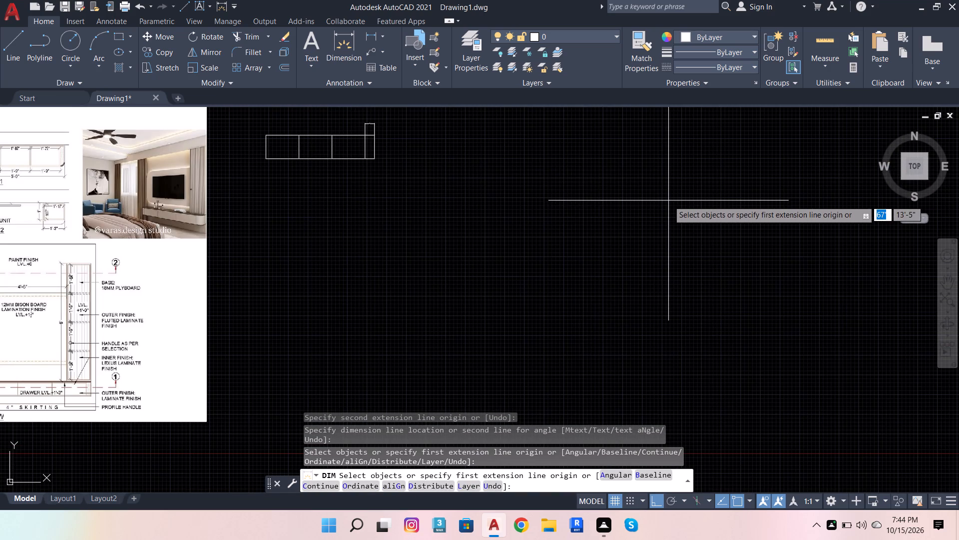
{"action": "key", "text": "Escape"}
Modify the Standard dimension style to use Architectural primary units with 0'-0" precision.
{"action": "type", "text": "DIM"}
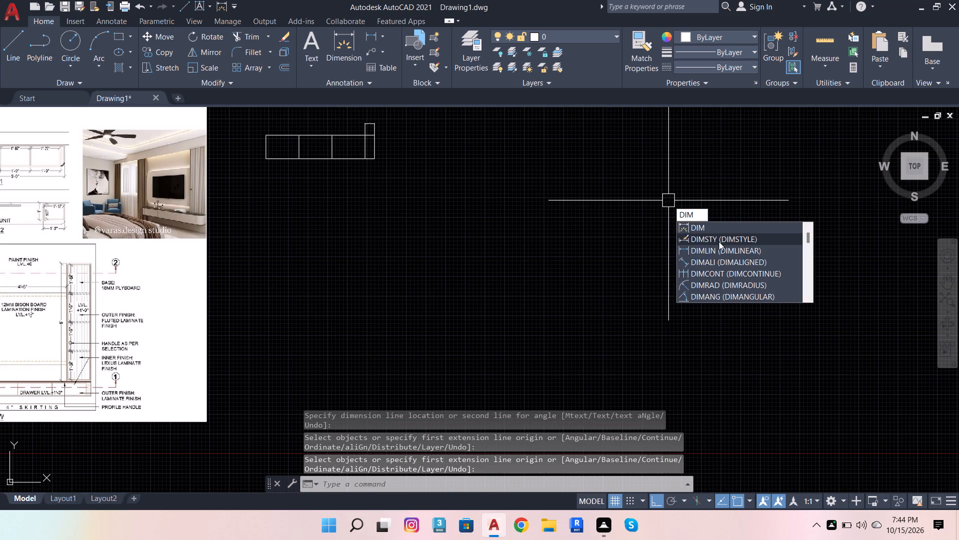
{"action": "left_click", "coordinate": [719, 241]}
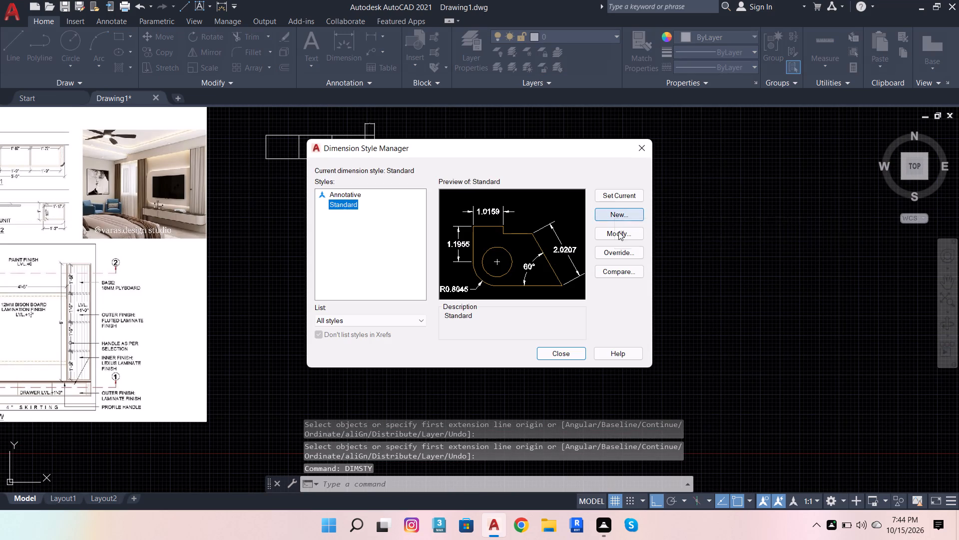
{"action": "left_click", "coordinate": [618, 232]}
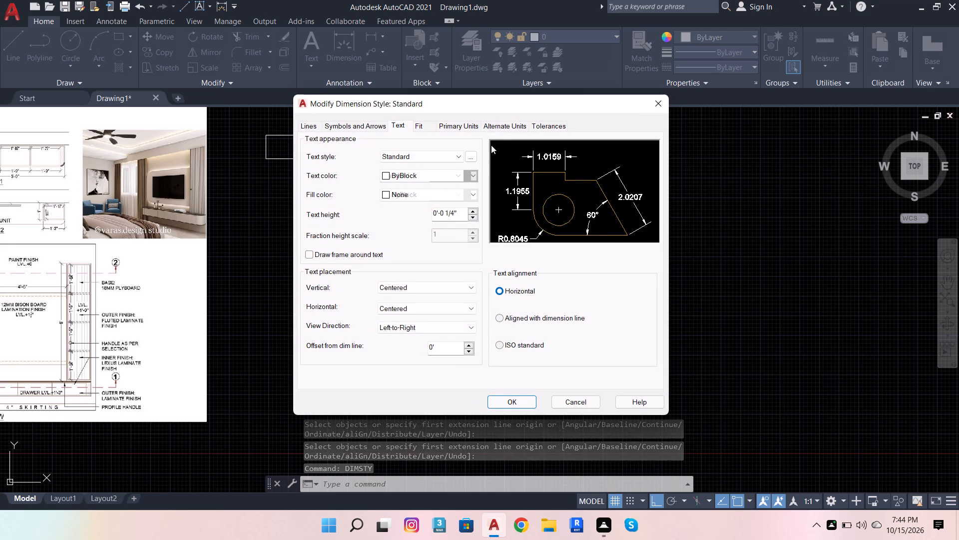
{"action": "left_click", "coordinate": [475, 127]}
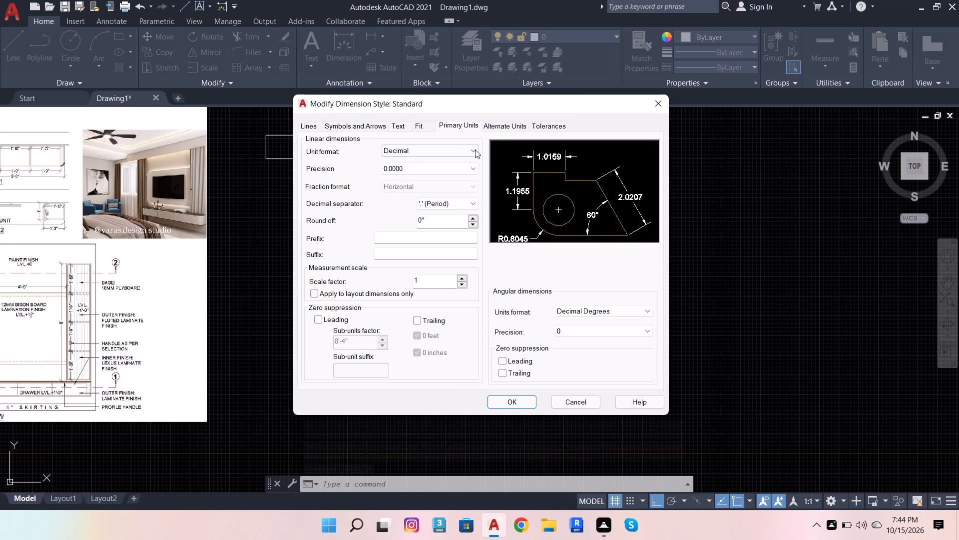
{"action": "left_click", "coordinate": [475, 149]}
{"action": "left_click", "coordinate": [460, 183]}
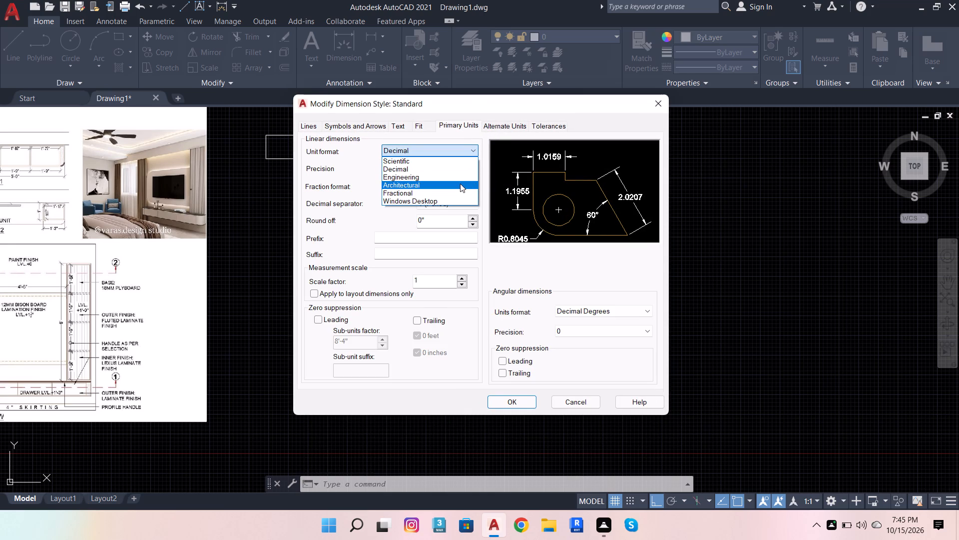
{"action": "left_click", "coordinate": [453, 176]}
{"action": "left_click", "coordinate": [450, 171]}
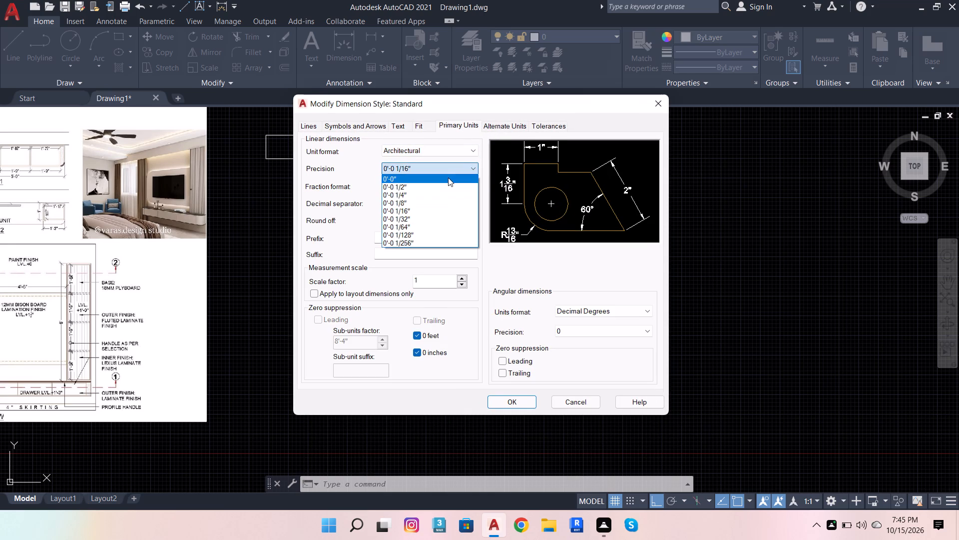
{"action": "left_click", "coordinate": [448, 177]}
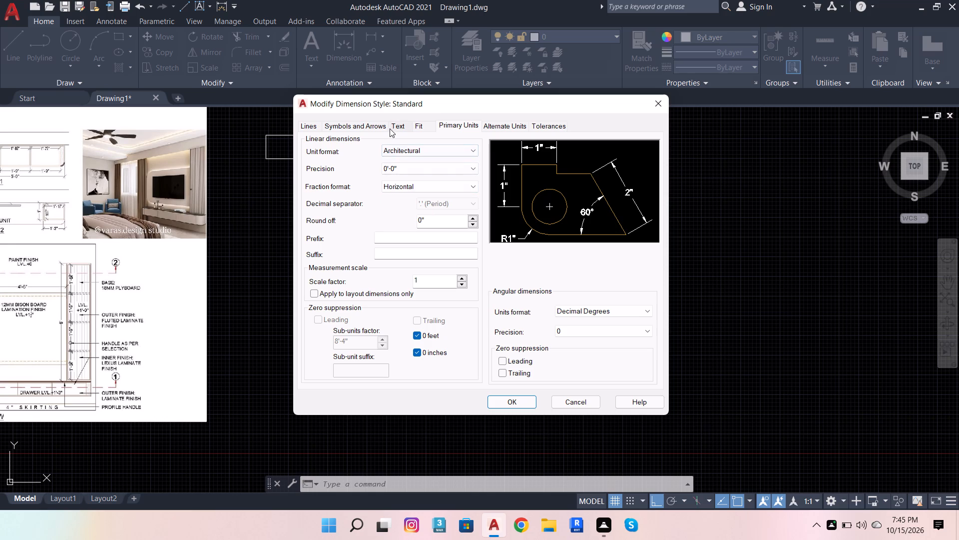
Set the Standard dimension style's text height to 3".
{"action": "left_click", "coordinate": [390, 128]}
{"action": "left_click_drag", "start_coordinate": [457, 210], "coordinate": [416, 220]}
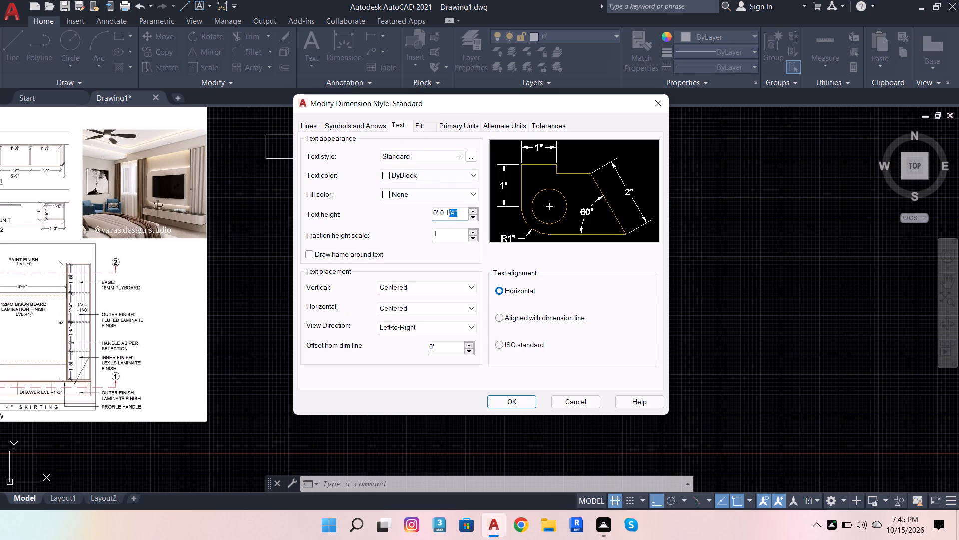
{"action": "left_click_drag", "start_coordinate": [416, 220], "coordinate": [401, 224]}
{"action": "key", "text": "3"}
{"action": "key", "text": "Return"}
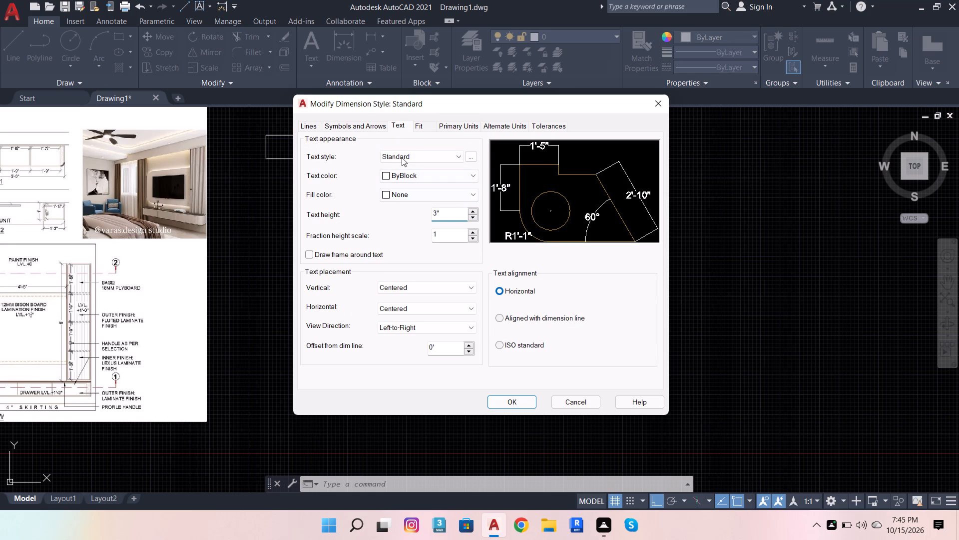
Set the Standard dimension style's arrow size to 2" and its arc length symbol to above the dimension text.
{"action": "left_click", "coordinate": [366, 126]}
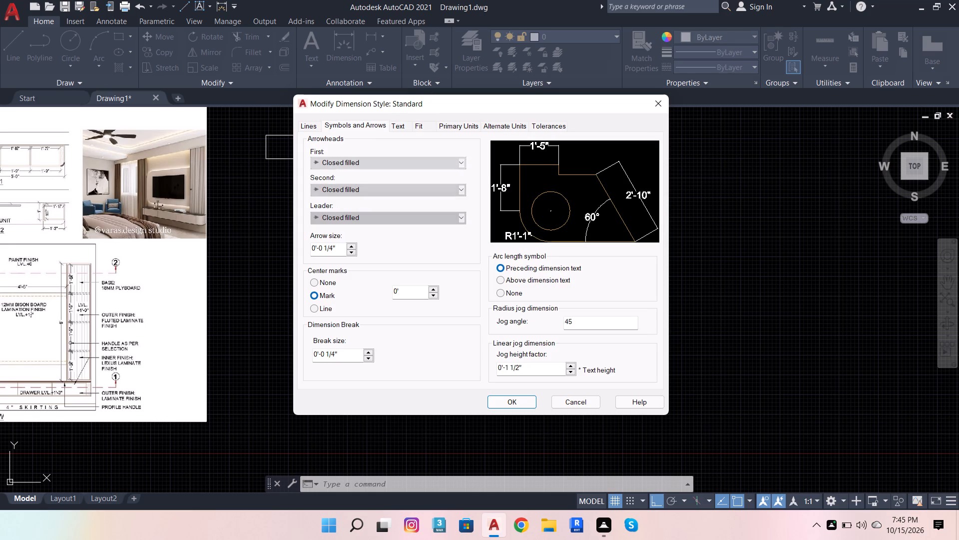
{"action": "left_click_drag", "start_coordinate": [339, 246], "coordinate": [168, 247]}
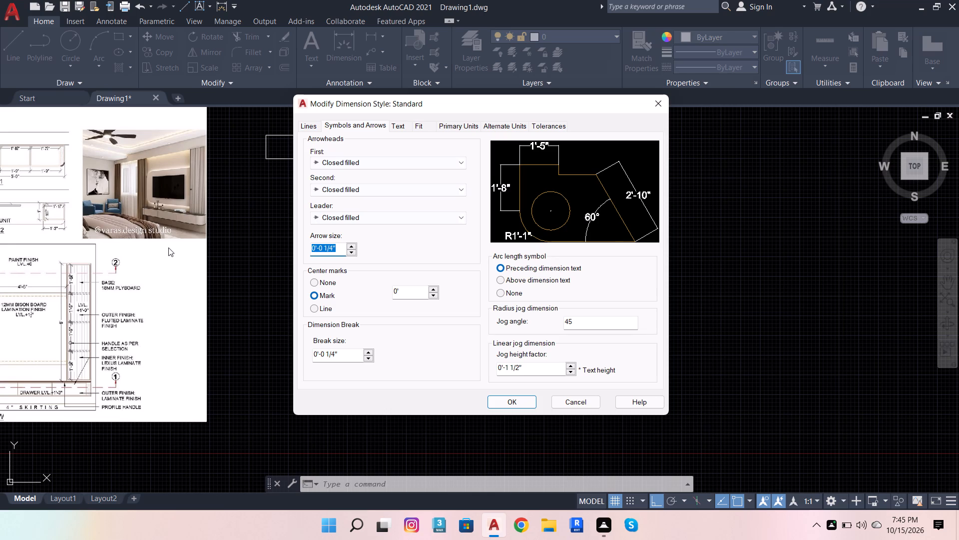
{"action": "key", "text": "2"}
{"action": "key", "text": "Return"}
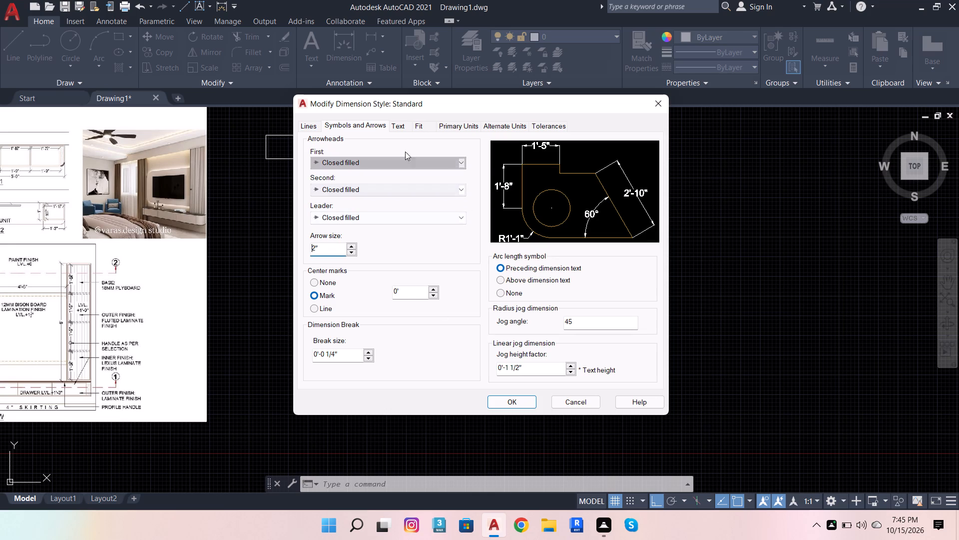
{"action": "left_click", "coordinate": [498, 280]}
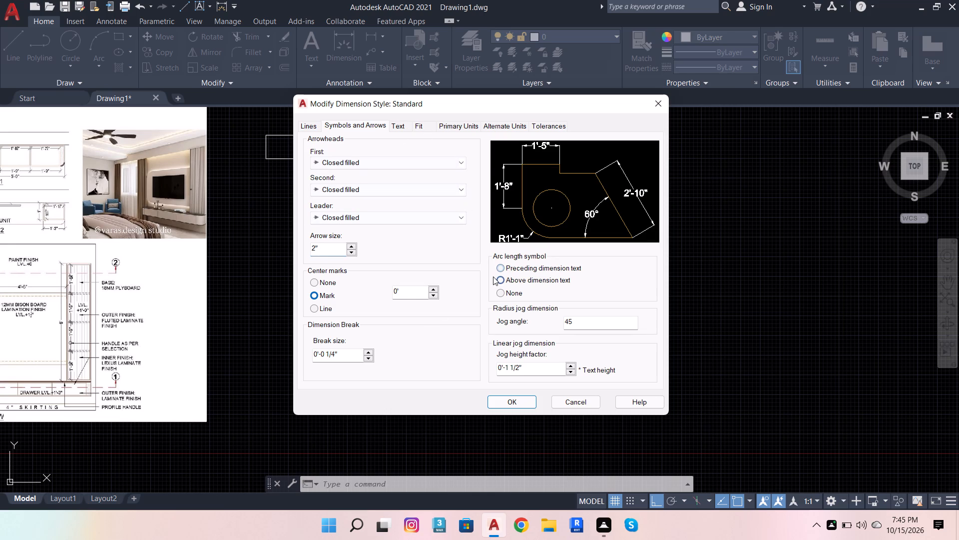
Set the text alignment to Aligned with dimension line, then apply the style changes and make Standard the current dimension style.
{"action": "left_click", "coordinate": [403, 125]}
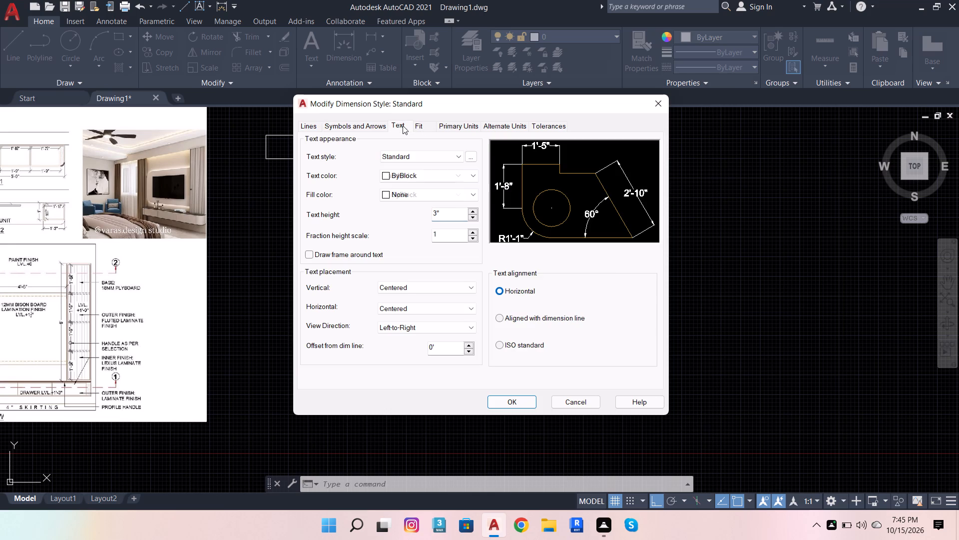
{"action": "left_click", "coordinate": [569, 317]}
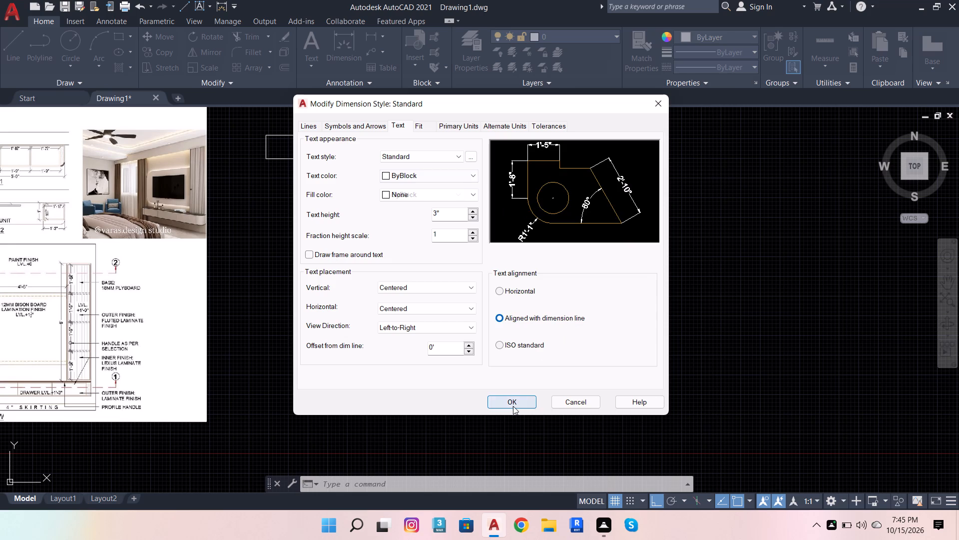
{"action": "left_click", "coordinate": [514, 406]}
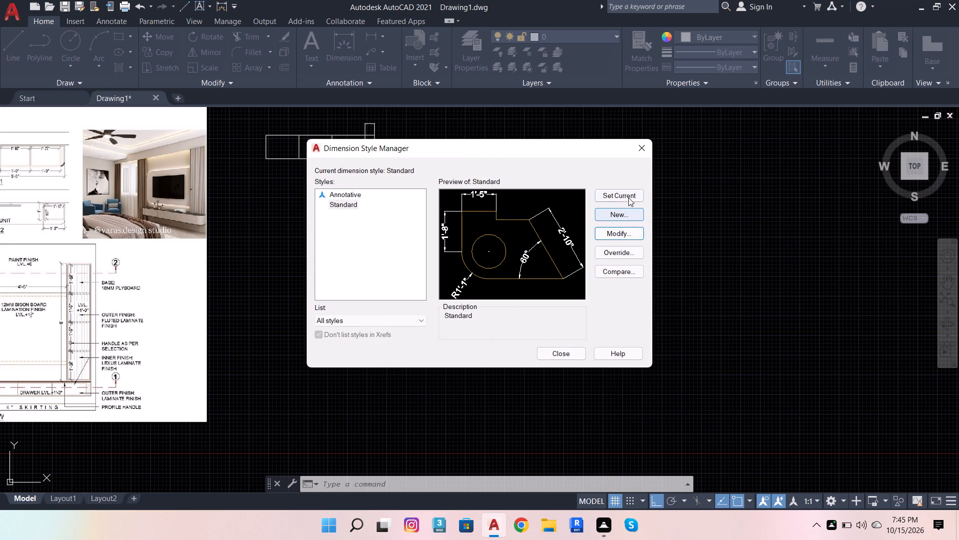
{"action": "left_click", "coordinate": [628, 197]}
{"action": "left_click", "coordinate": [556, 355]}
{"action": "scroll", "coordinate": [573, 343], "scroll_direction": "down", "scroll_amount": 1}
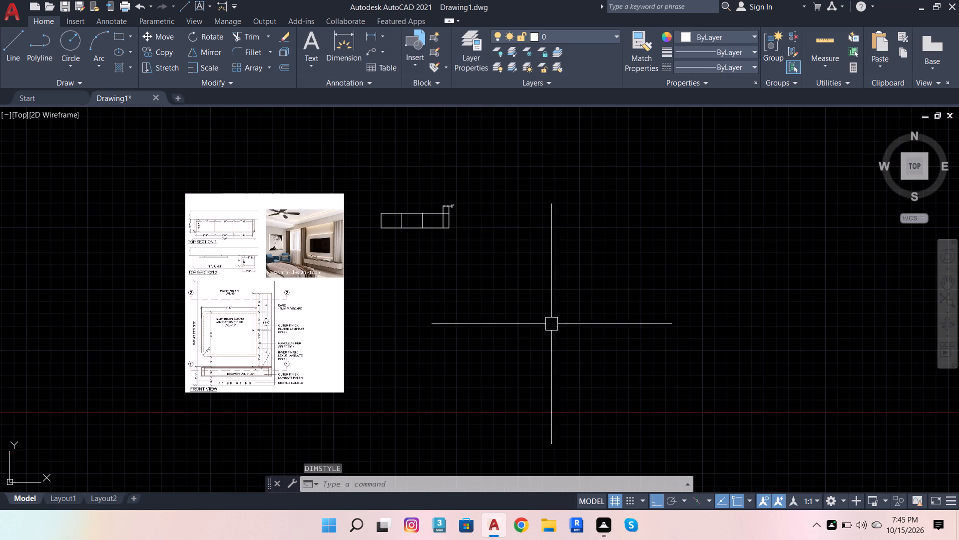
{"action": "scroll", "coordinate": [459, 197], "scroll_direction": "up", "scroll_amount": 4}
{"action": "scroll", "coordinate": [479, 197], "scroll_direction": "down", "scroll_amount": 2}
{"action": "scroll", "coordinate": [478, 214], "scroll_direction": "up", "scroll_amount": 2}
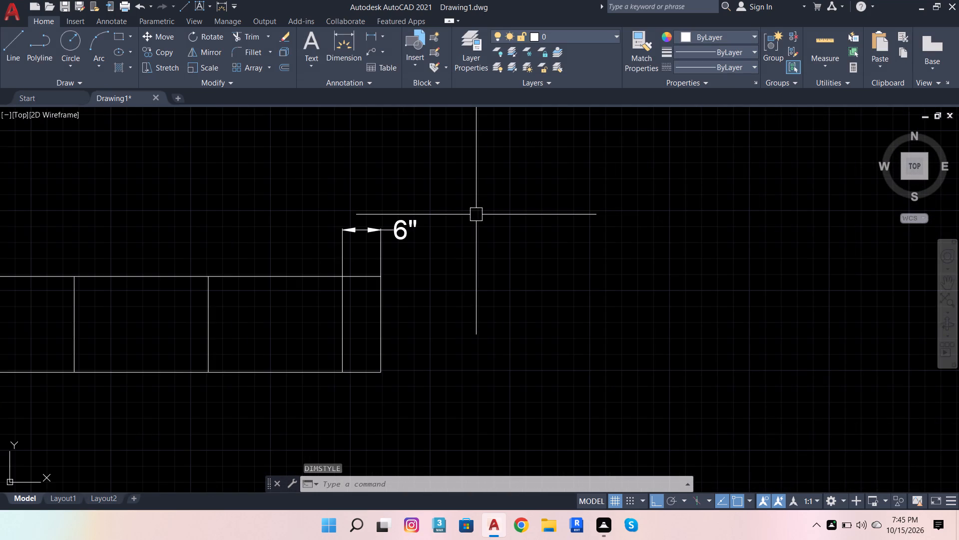
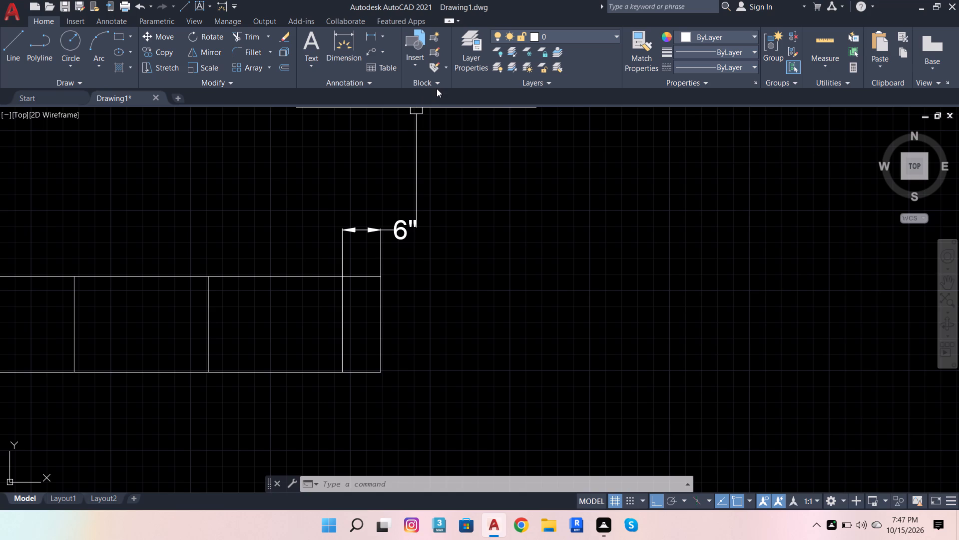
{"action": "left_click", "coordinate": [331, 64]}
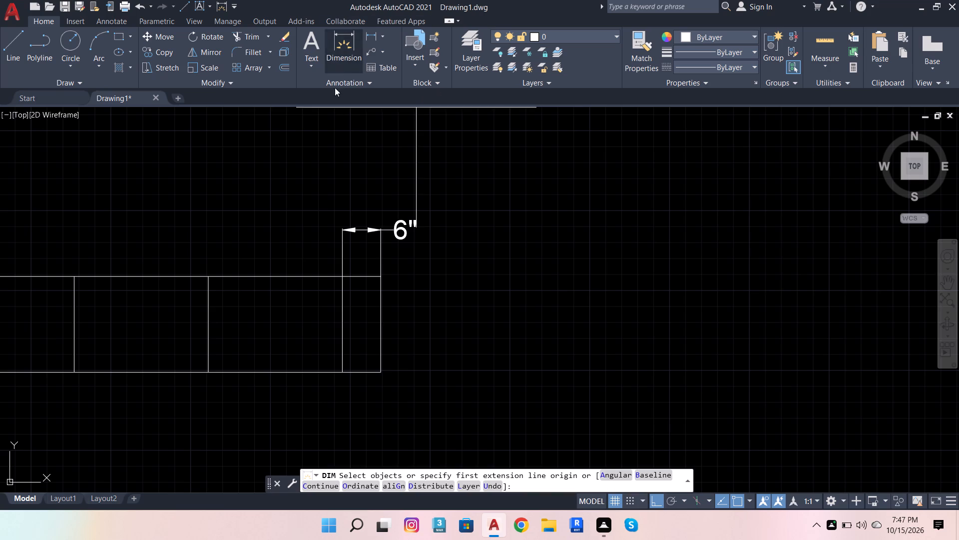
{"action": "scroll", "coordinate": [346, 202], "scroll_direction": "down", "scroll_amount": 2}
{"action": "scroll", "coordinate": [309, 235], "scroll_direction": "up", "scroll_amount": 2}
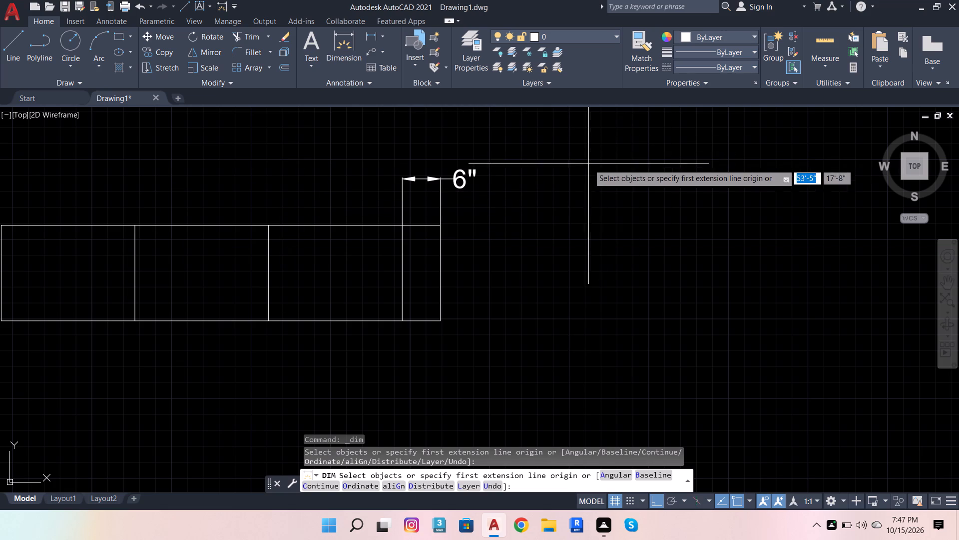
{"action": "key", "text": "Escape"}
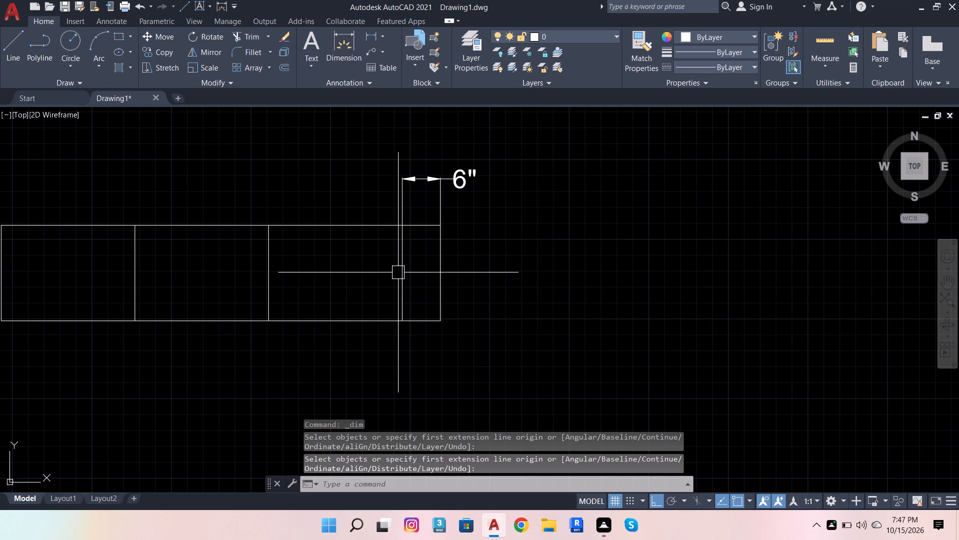
Offset the rightmost inner divider 3" to the right and the plan's left edge 3" outward to the left.
{"action": "left_click", "coordinate": [398, 272]}
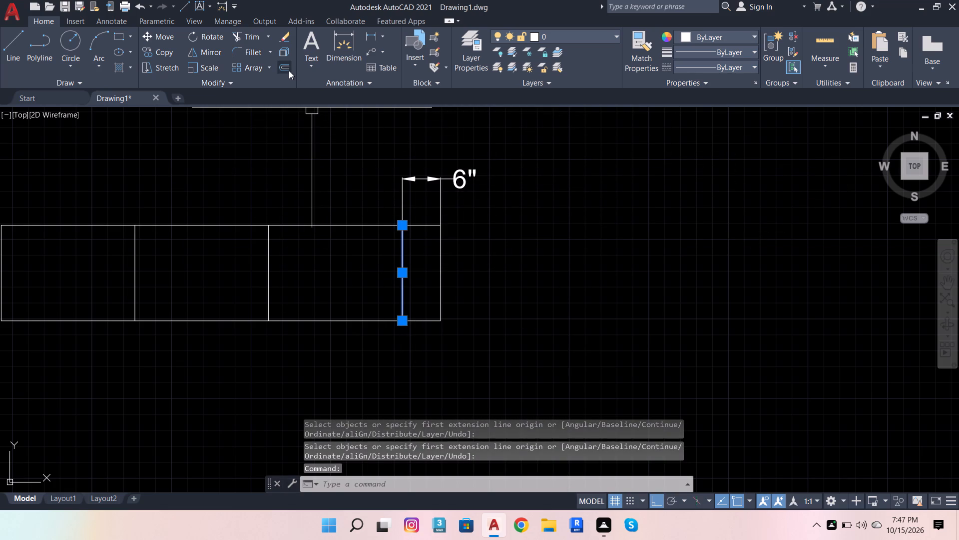
{"action": "left_click", "coordinate": [289, 70]}
{"action": "left_click", "coordinate": [401, 318]}
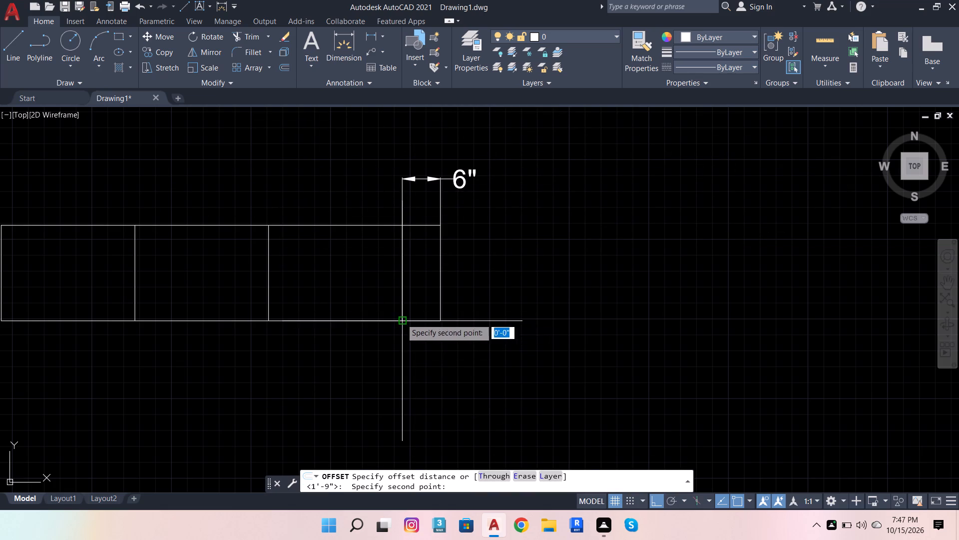
{"action": "key", "text": "3"}
{"action": "key", "text": "Return"}
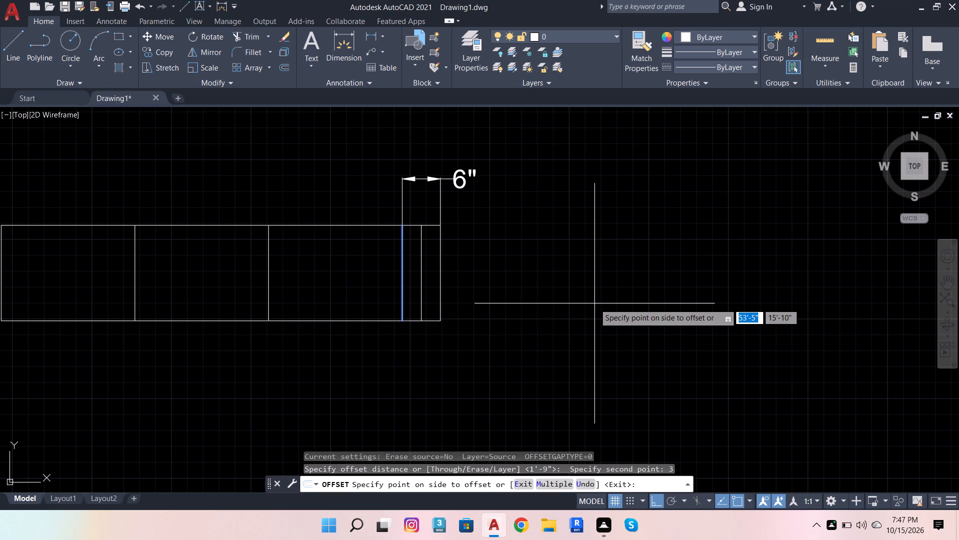
{"action": "left_click", "coordinate": [594, 303]}
{"action": "scroll", "coordinate": [621, 291], "scroll_direction": "down", "scroll_amount": 2}
{"action": "scroll", "coordinate": [347, 287], "scroll_direction": "up", "scroll_amount": 3}
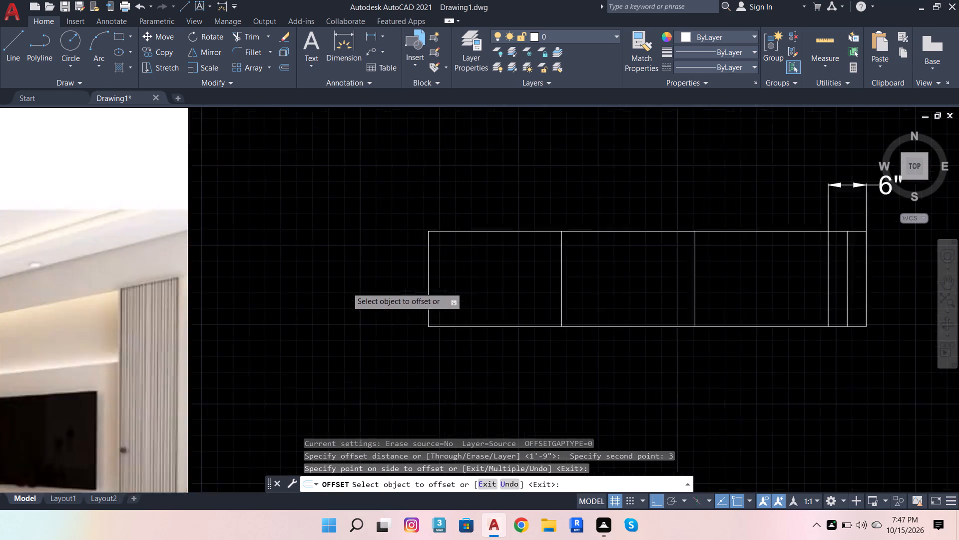
{"action": "left_click", "coordinate": [469, 253]}
{"action": "left_click", "coordinate": [475, 263]}
{"action": "left_click", "coordinate": [419, 284]}
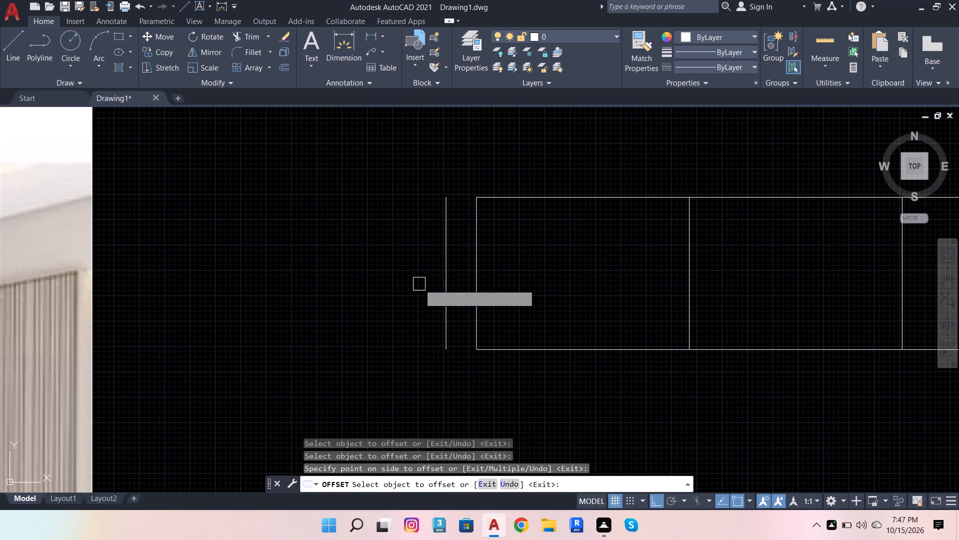
{"action": "scroll", "coordinate": [329, 307], "scroll_direction": "down", "scroll_amount": 4}
{"action": "scroll", "coordinate": [429, 284], "scroll_direction": "up", "scroll_amount": 3}
{"action": "key", "text": "Escape"}
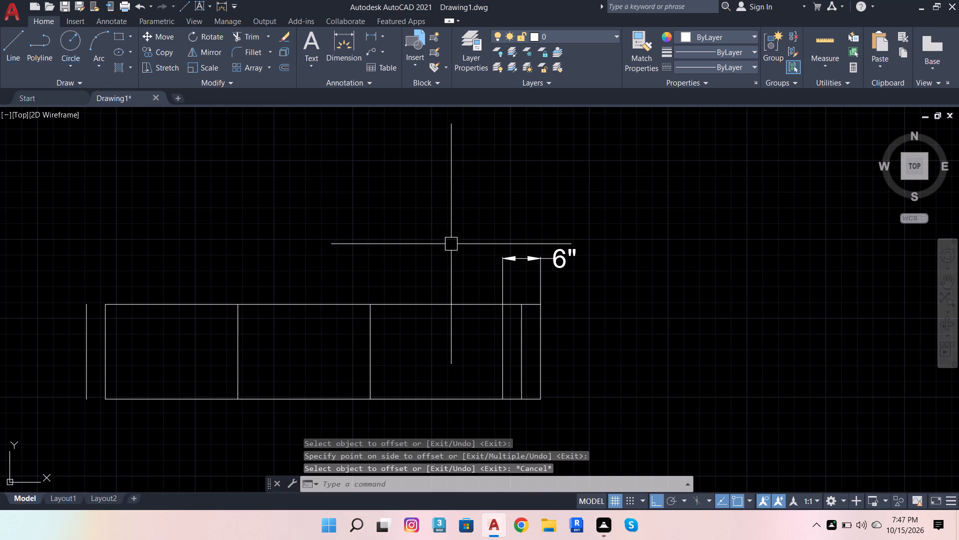
Delete the old right edge line of the plan.
{"action": "left_click", "coordinate": [546, 356]}
{"action": "key", "text": "Delete"}
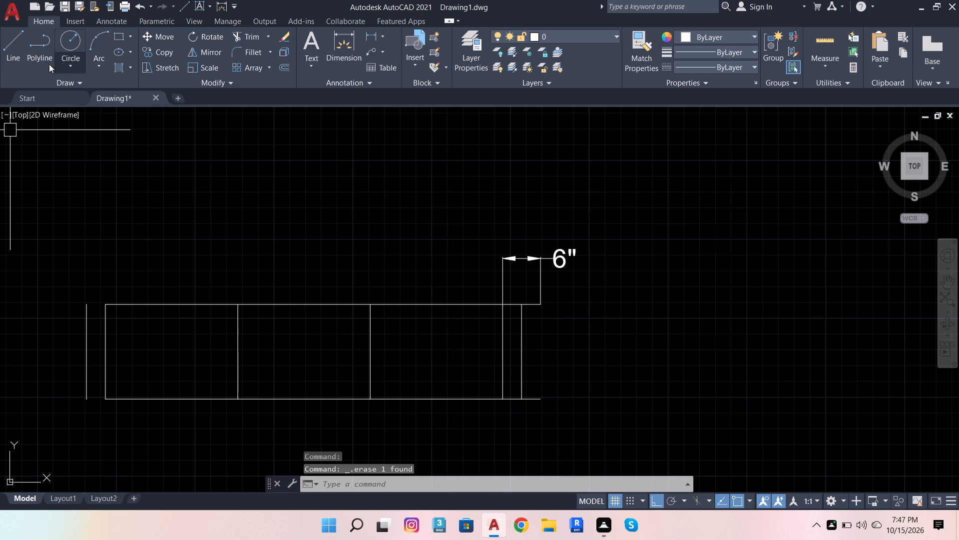
Extend the top and bottom edges to the new left line and trim their overhang beyond the new right edge.
{"action": "left_click", "coordinate": [248, 40]}
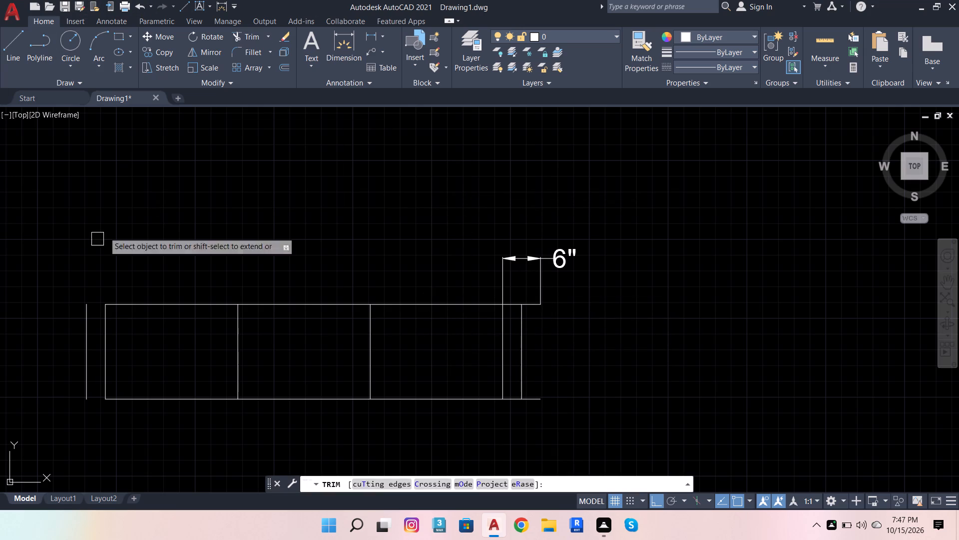
{"action": "left_click", "coordinate": [141, 306], "text": "shift"}
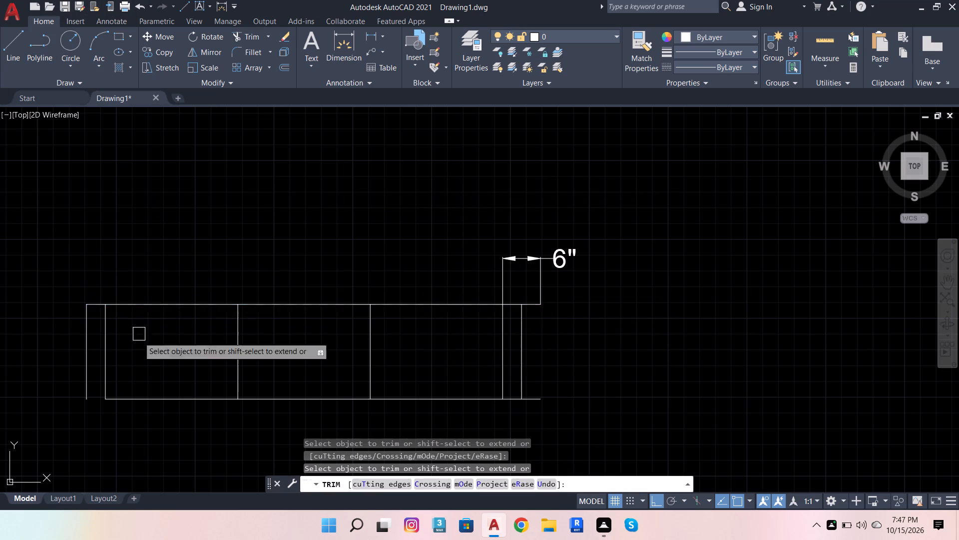
{"action": "left_click", "coordinate": [113, 399], "text": "shift"}
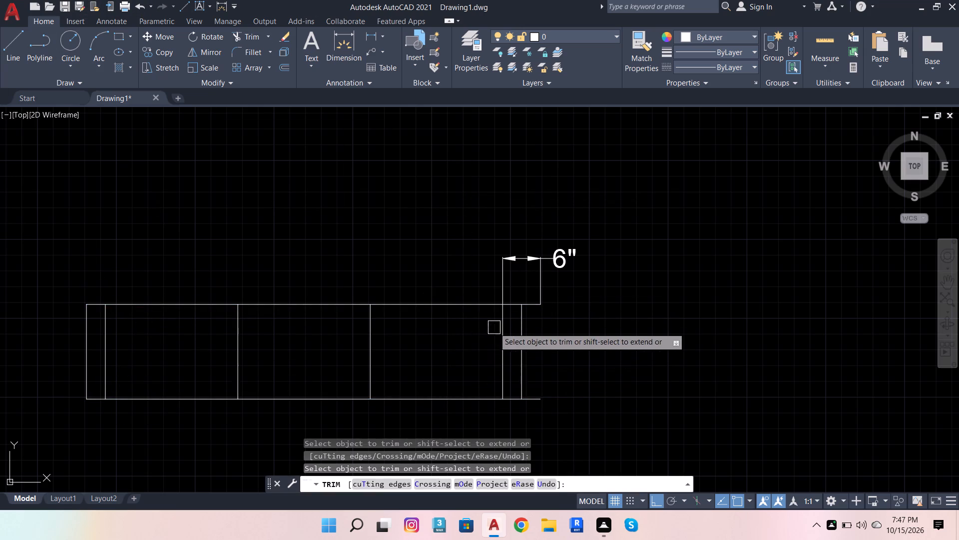
{"action": "scroll", "coordinate": [532, 312], "scroll_direction": "up", "scroll_amount": 2}
{"action": "left_click", "coordinate": [537, 284]}
{"action": "left_click", "coordinate": [551, 320]}
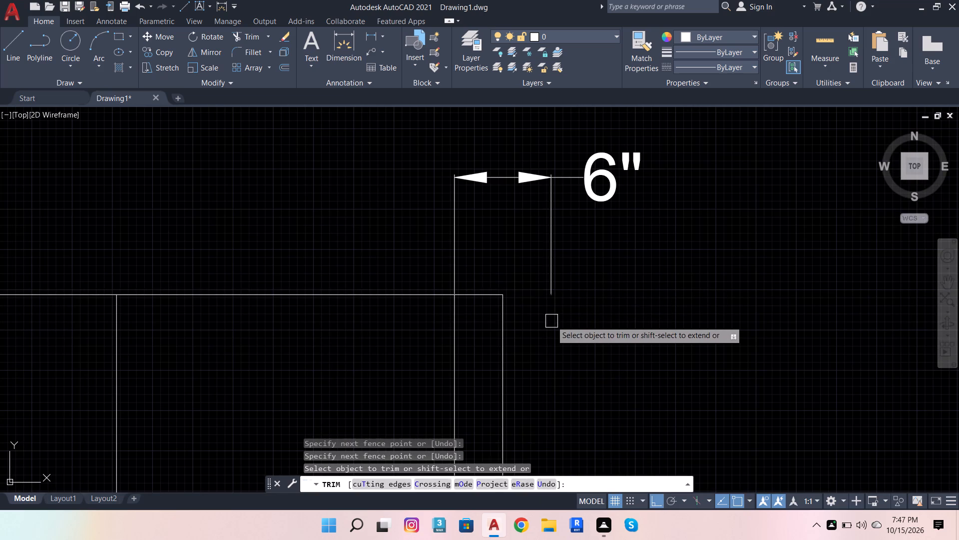
{"action": "scroll", "coordinate": [550, 321], "scroll_direction": "down", "scroll_amount": 3}
{"action": "scroll", "coordinate": [545, 363], "scroll_direction": "up", "scroll_amount": 2}
{"action": "left_click", "coordinate": [543, 371]}
{"action": "left_click", "coordinate": [537, 423]}
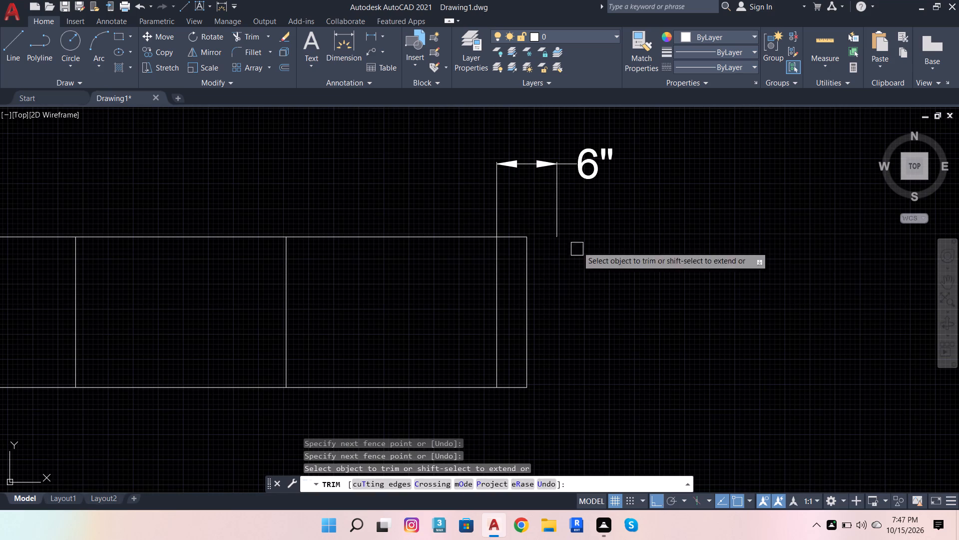
Remove the 6" dimension above the right end of the plan.
{"action": "left_click", "coordinate": [565, 193]}
{"action": "left_click", "coordinate": [479, 191]}
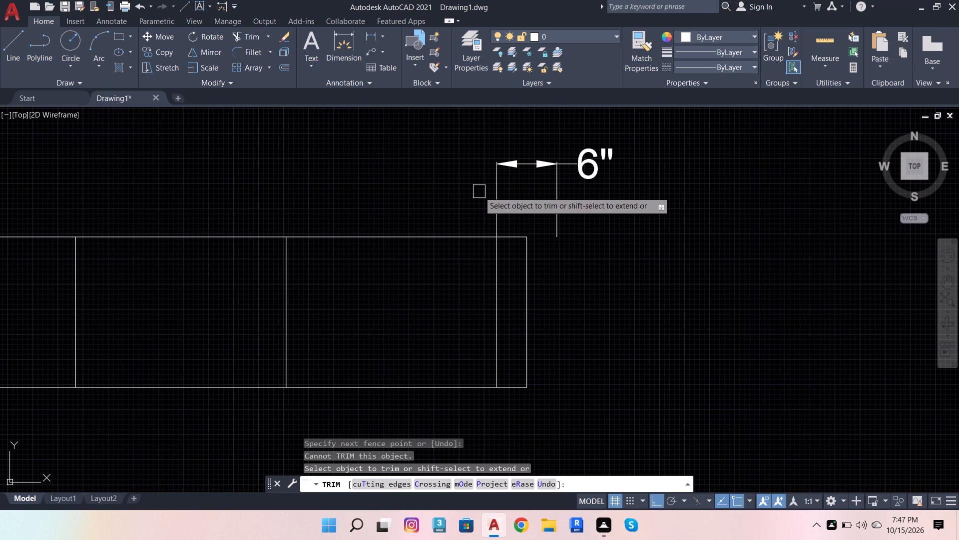
{"action": "left_click", "coordinate": [522, 160]}
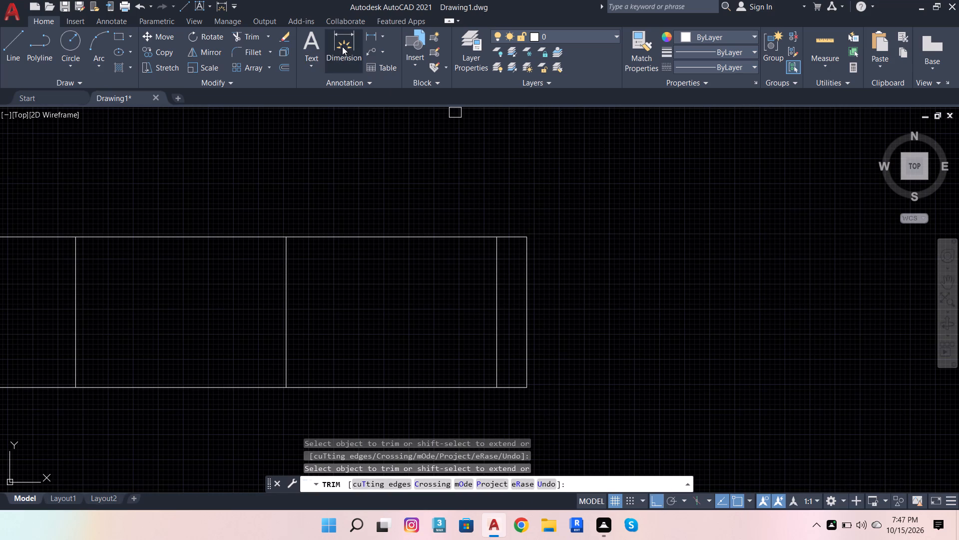
Dimension the overall length of the plan from its bottom edge, placing the dimension below it.
{"action": "left_click", "coordinate": [342, 46]}
{"action": "scroll", "coordinate": [536, 127], "scroll_direction": "down", "scroll_amount": 4}
{"action": "scroll", "coordinate": [493, 179], "scroll_direction": "up", "scroll_amount": 2}
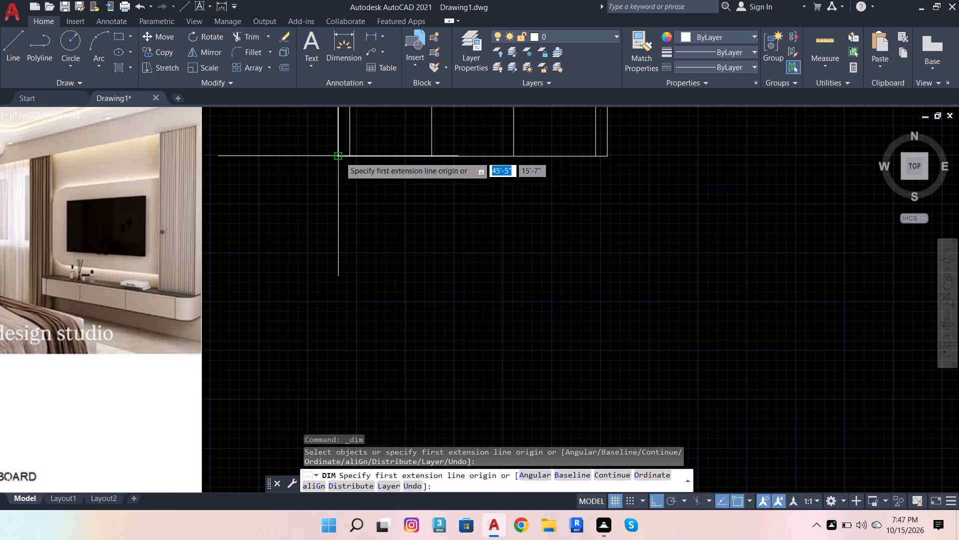
{"action": "left_click", "coordinate": [377, 158]}
{"action": "left_click", "coordinate": [377, 211]}
{"action": "scroll", "coordinate": [378, 229], "scroll_direction": "down", "scroll_amount": 2}
{"action": "key", "text": "Escape"}
{"action": "key", "text": "Escape"}
{"action": "key", "text": "Escape"}
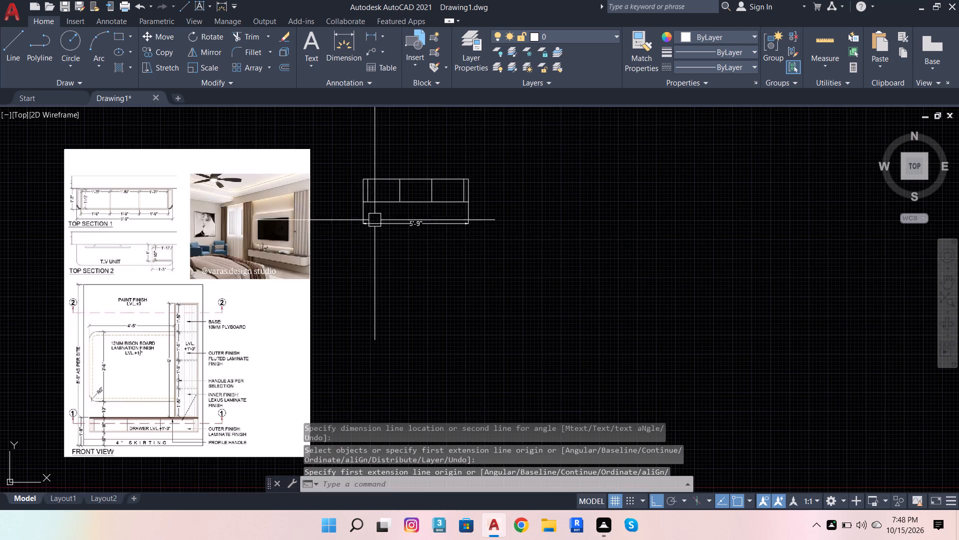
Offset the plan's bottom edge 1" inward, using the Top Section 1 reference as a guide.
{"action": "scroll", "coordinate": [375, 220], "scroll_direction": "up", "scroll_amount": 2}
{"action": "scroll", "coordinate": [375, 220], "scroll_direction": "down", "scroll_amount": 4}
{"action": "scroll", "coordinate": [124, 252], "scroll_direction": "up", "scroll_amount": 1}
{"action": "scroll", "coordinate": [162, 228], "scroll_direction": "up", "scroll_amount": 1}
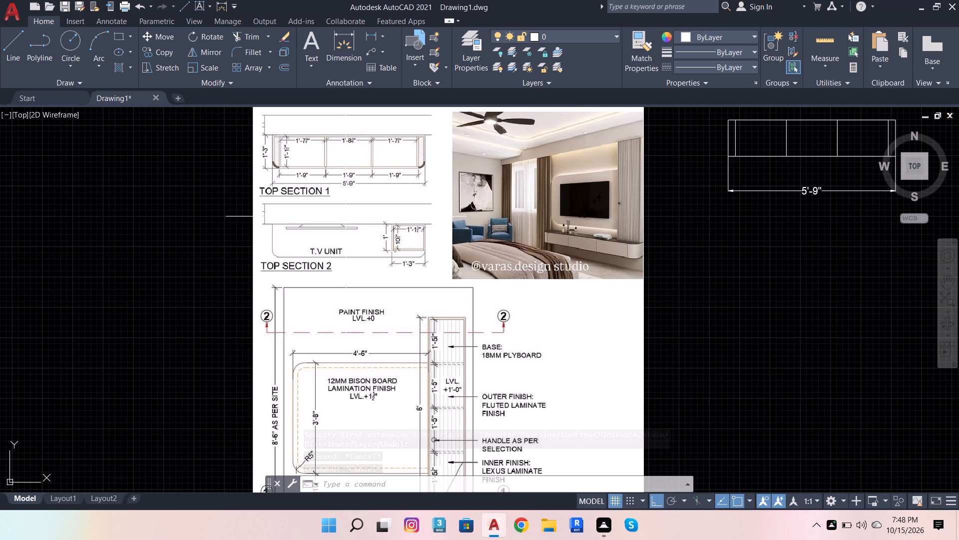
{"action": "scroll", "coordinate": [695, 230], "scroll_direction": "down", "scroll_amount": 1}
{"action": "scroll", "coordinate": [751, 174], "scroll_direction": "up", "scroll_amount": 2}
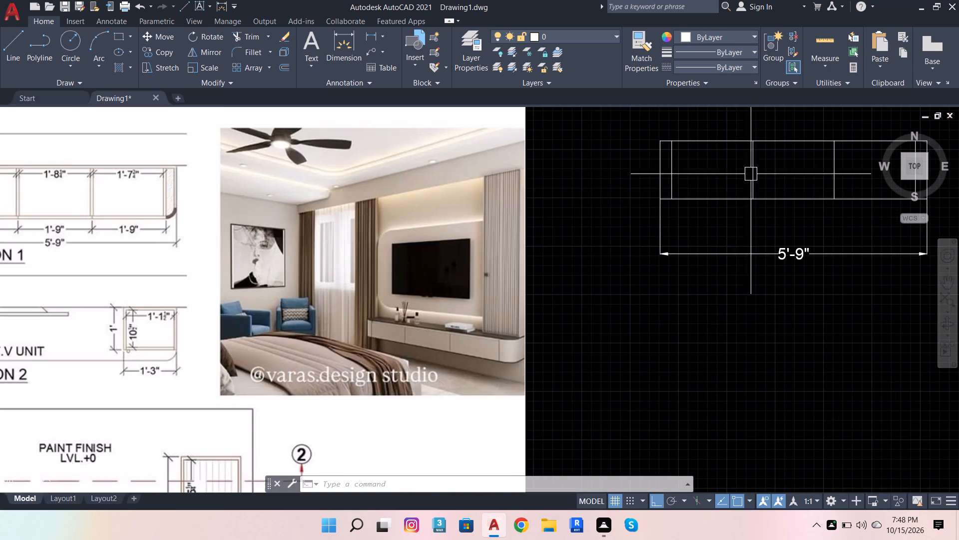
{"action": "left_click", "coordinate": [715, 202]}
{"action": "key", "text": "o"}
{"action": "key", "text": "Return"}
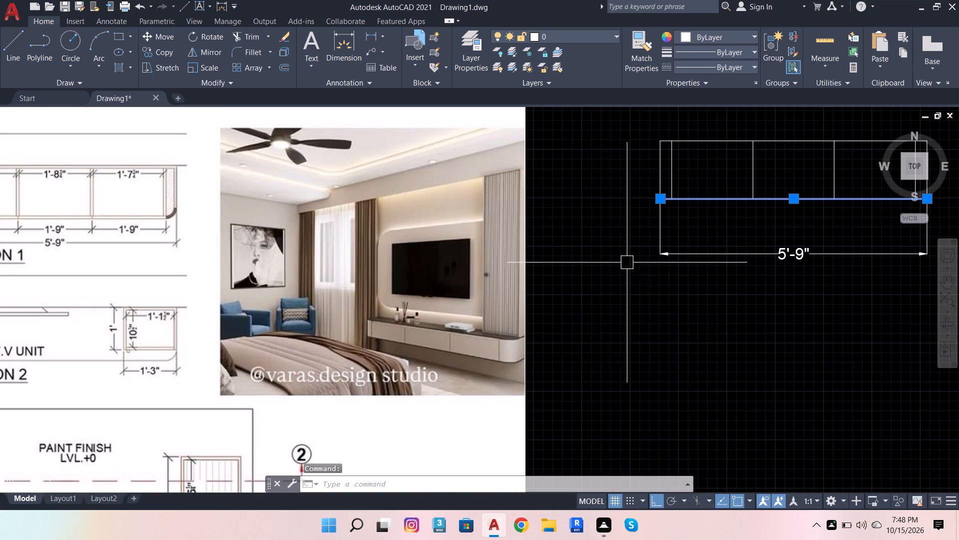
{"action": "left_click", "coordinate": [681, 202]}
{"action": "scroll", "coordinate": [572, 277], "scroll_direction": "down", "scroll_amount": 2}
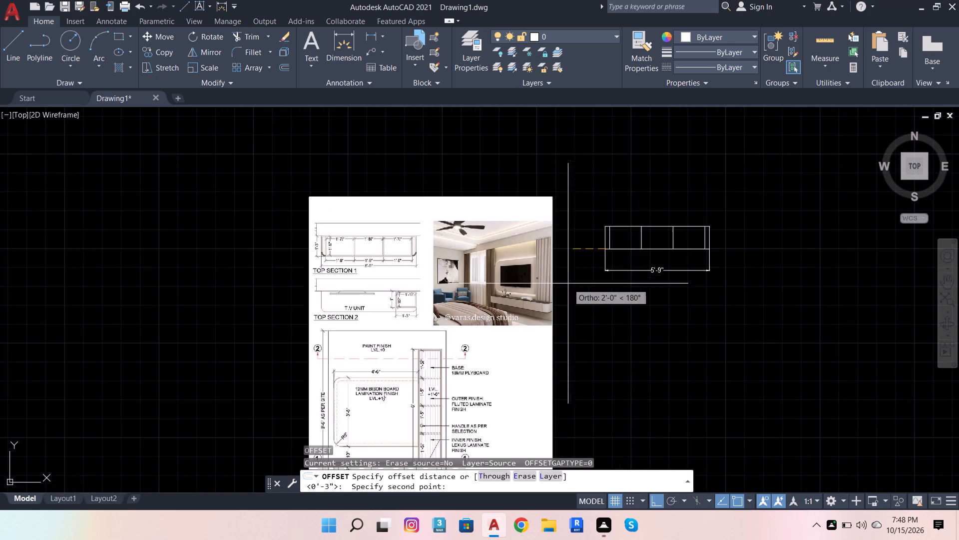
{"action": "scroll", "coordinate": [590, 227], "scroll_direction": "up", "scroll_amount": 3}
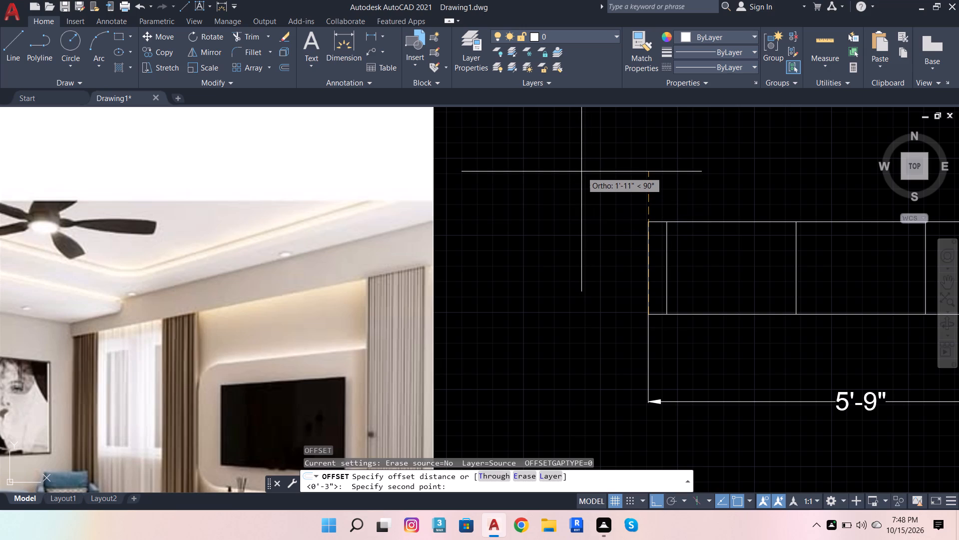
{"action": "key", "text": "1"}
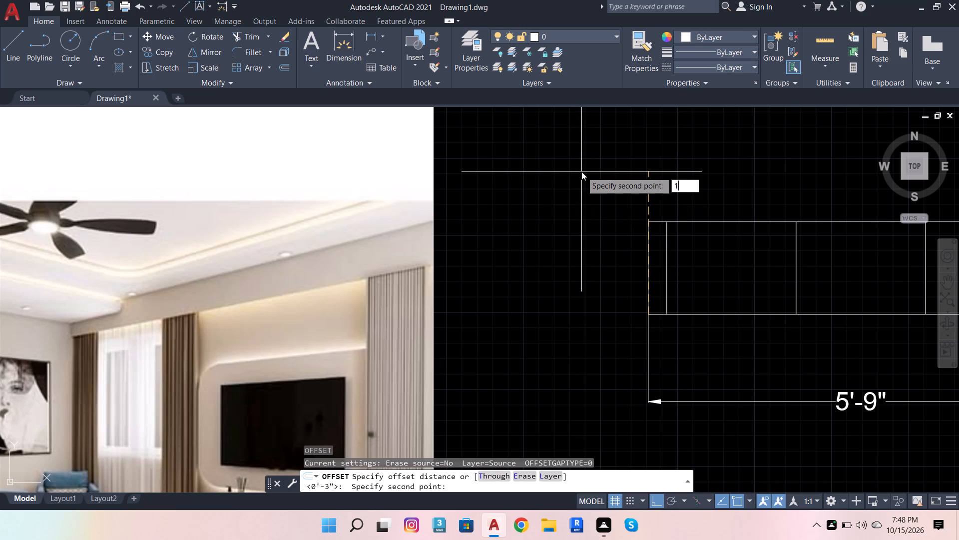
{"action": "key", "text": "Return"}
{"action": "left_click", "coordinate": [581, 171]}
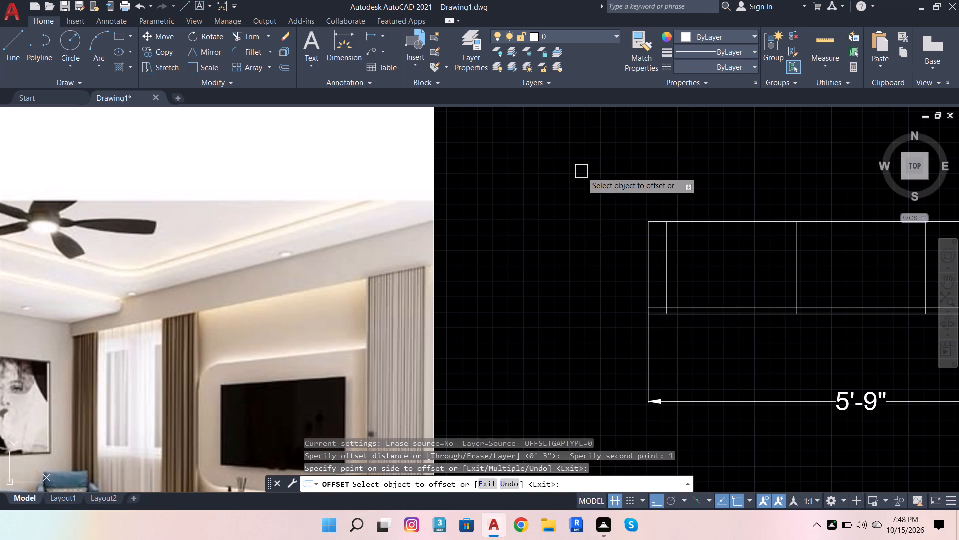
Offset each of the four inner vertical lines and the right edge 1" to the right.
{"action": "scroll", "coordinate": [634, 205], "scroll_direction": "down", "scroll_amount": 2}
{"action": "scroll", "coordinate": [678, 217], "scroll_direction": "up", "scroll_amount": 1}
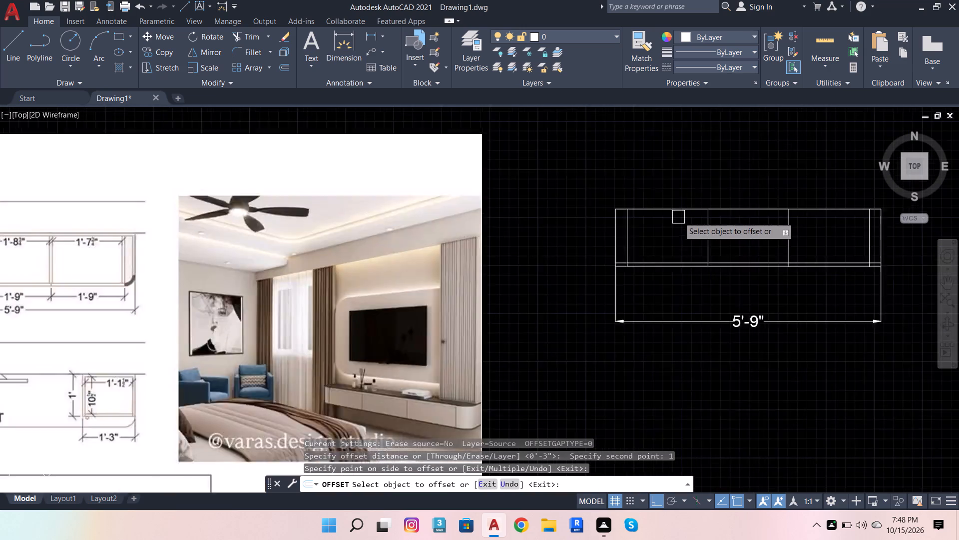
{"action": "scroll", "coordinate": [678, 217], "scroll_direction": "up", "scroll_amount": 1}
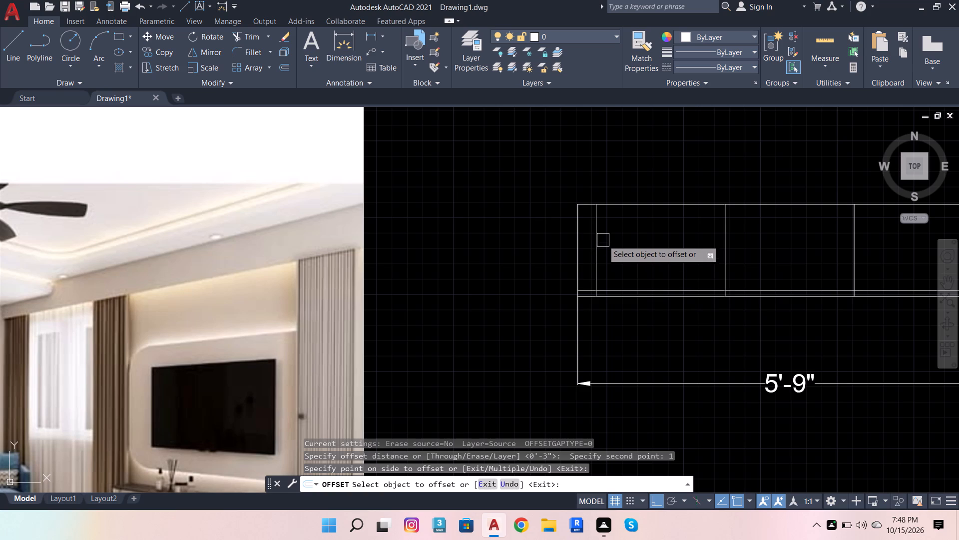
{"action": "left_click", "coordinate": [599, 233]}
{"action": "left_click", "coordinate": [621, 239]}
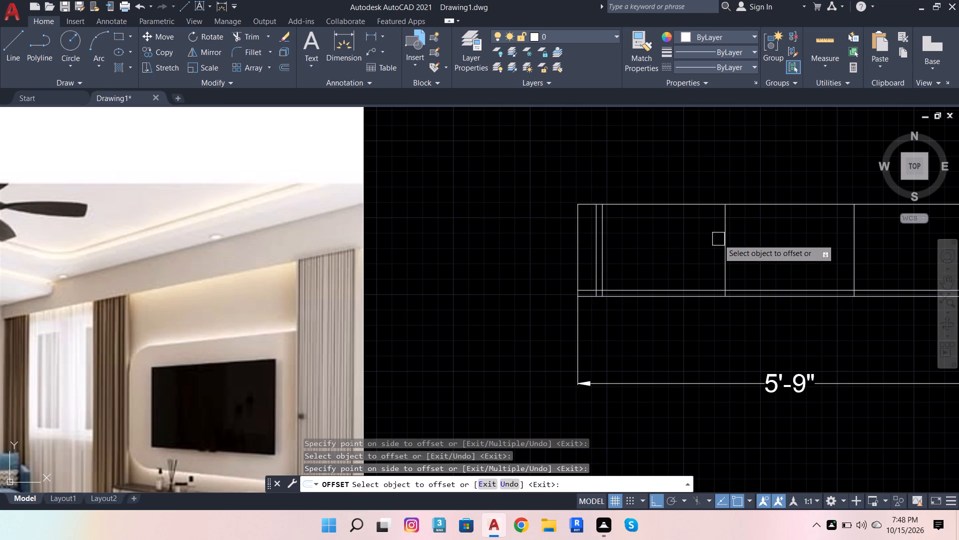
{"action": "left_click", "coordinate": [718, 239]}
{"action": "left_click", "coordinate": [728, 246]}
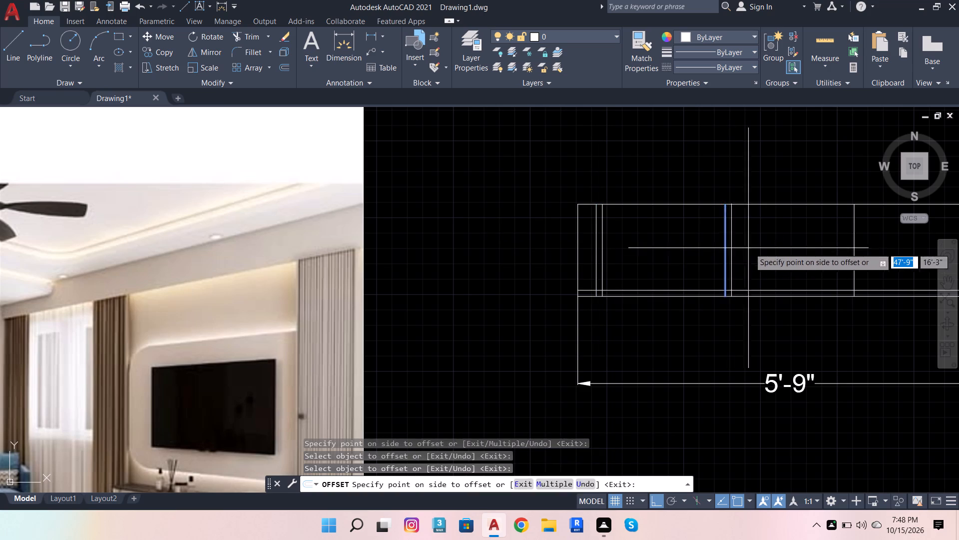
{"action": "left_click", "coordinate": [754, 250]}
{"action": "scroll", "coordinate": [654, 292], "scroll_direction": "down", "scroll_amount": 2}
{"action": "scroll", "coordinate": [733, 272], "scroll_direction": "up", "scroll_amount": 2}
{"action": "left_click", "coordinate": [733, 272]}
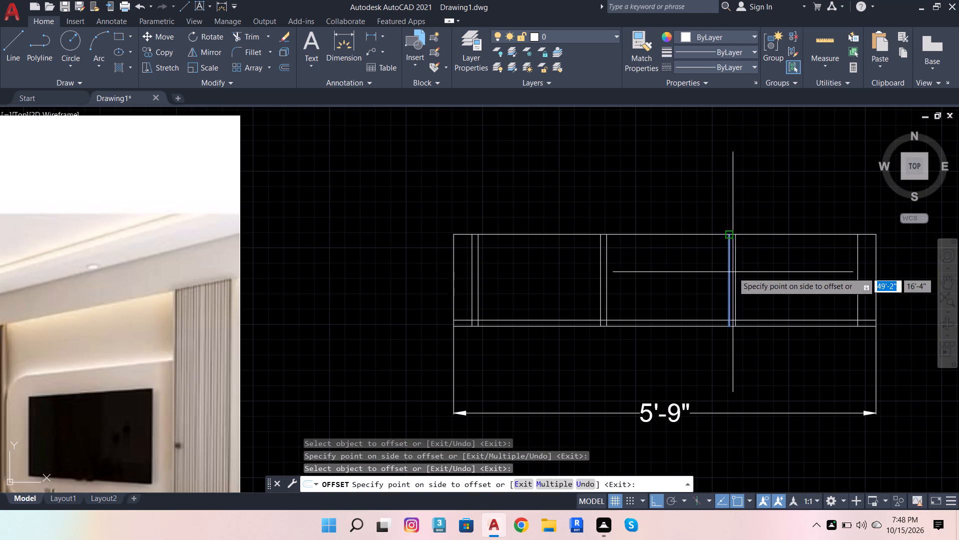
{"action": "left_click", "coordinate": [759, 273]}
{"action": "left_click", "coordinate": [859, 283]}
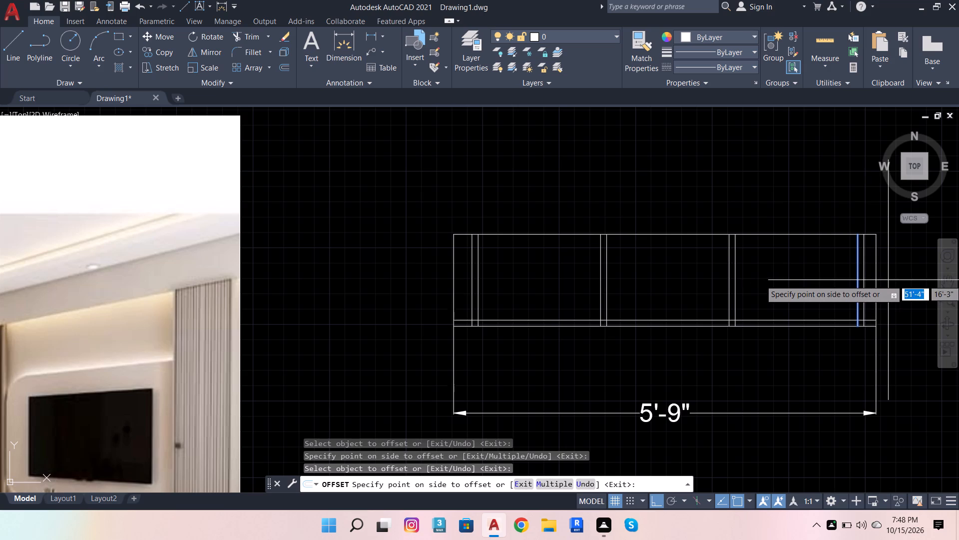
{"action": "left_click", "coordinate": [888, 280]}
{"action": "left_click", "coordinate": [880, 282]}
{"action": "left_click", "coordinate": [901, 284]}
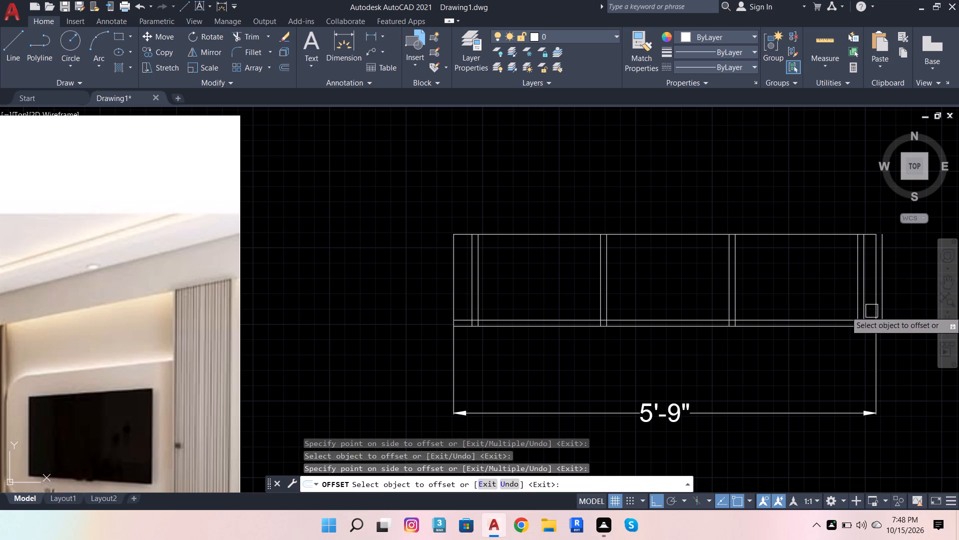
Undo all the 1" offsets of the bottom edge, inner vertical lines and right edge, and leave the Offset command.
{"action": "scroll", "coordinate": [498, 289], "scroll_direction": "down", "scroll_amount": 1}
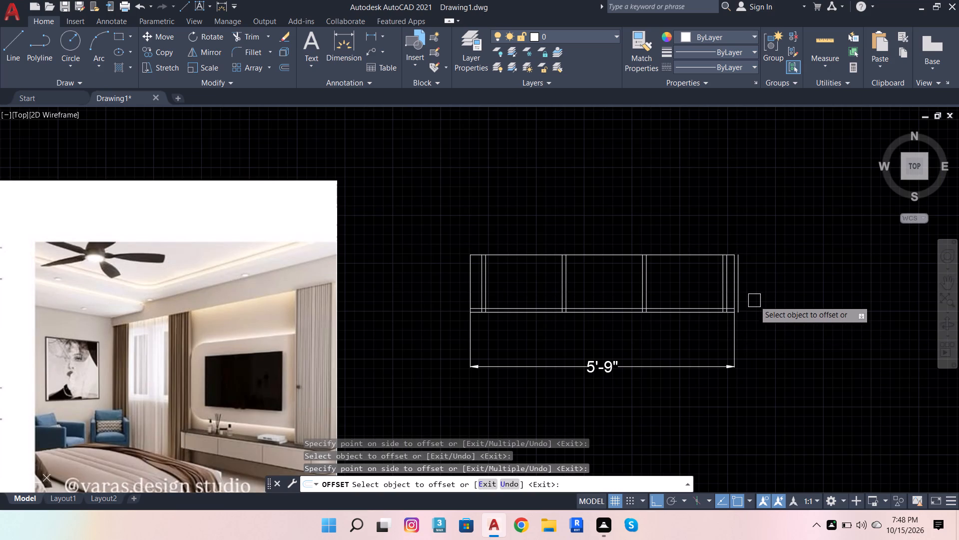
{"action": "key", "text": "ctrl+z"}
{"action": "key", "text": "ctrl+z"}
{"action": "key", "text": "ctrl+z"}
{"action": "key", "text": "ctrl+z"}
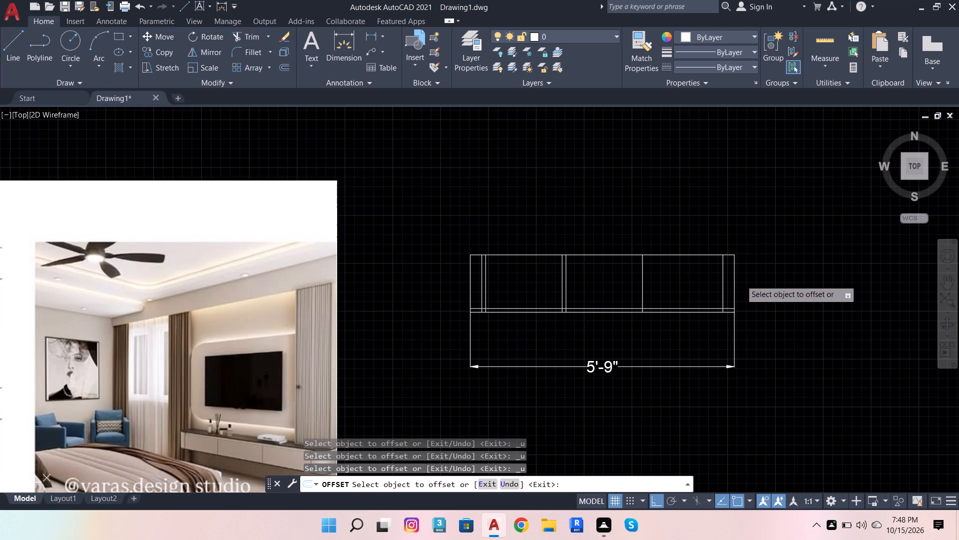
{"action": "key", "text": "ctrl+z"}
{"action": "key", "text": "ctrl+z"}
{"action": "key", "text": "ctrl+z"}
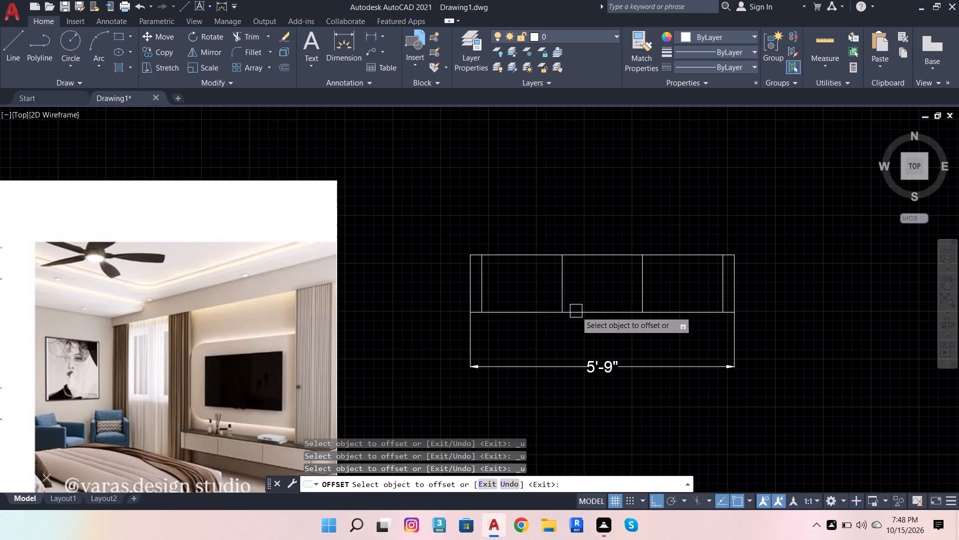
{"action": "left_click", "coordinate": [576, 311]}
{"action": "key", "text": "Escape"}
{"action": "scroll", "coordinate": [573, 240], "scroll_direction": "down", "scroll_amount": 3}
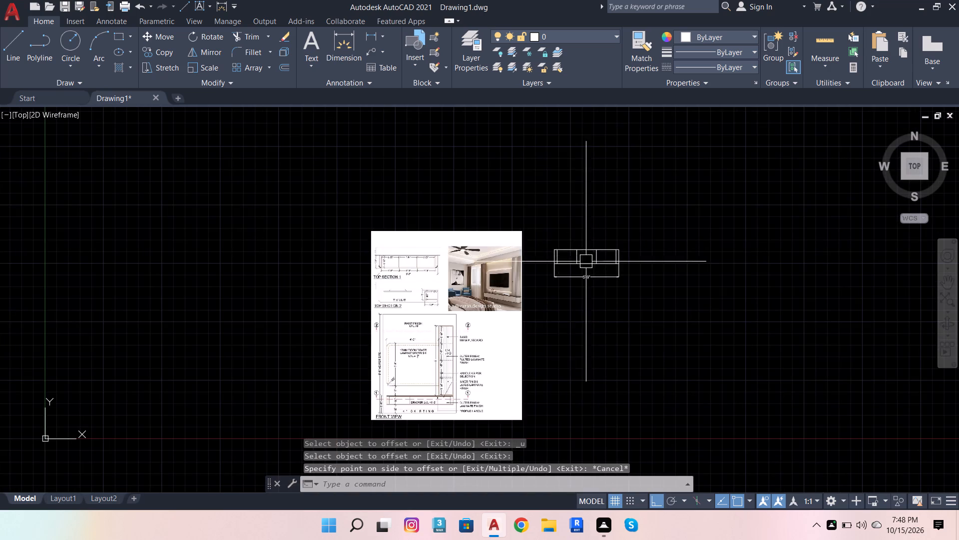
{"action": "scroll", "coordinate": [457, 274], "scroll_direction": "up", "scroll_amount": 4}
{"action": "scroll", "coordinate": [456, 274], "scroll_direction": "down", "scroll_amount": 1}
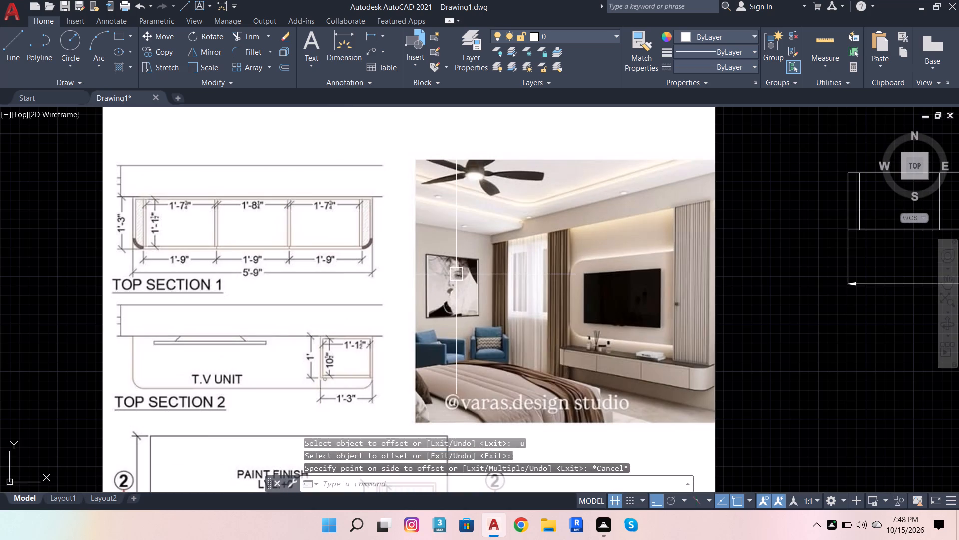
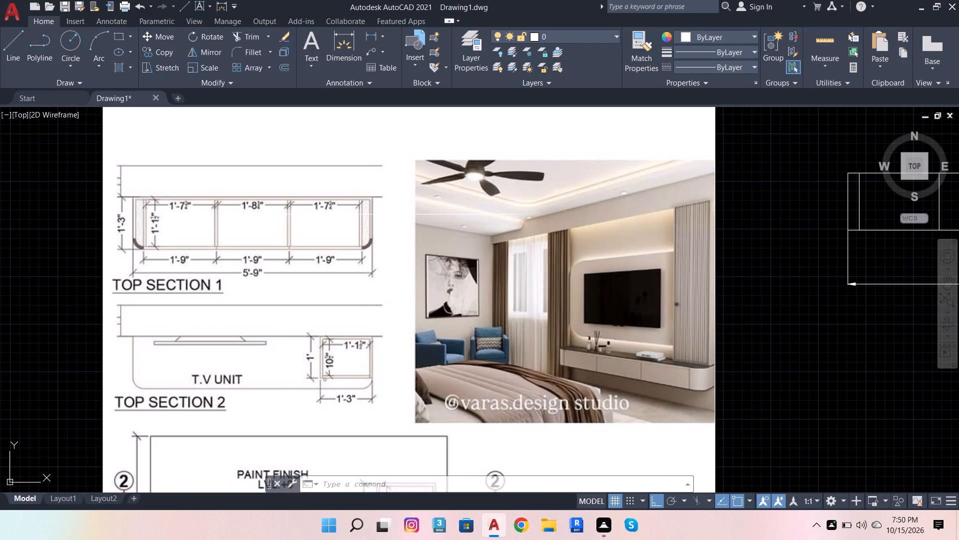
Offset the plan's bottom edge 0.8" inward to form the front panel thickness of Top Section 1.
{"action": "scroll", "coordinate": [254, 91], "scroll_direction": "down", "scroll_amount": 2}
{"action": "scroll", "coordinate": [757, 171], "scroll_direction": "up", "scroll_amount": 1}
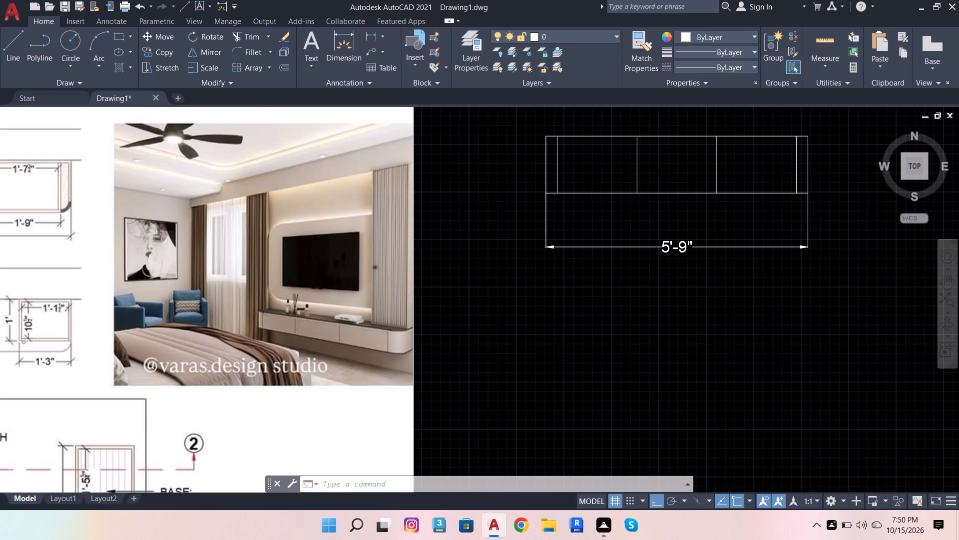
{"action": "left_click", "coordinate": [585, 191]}
{"action": "left_click", "coordinate": [286, 68]}
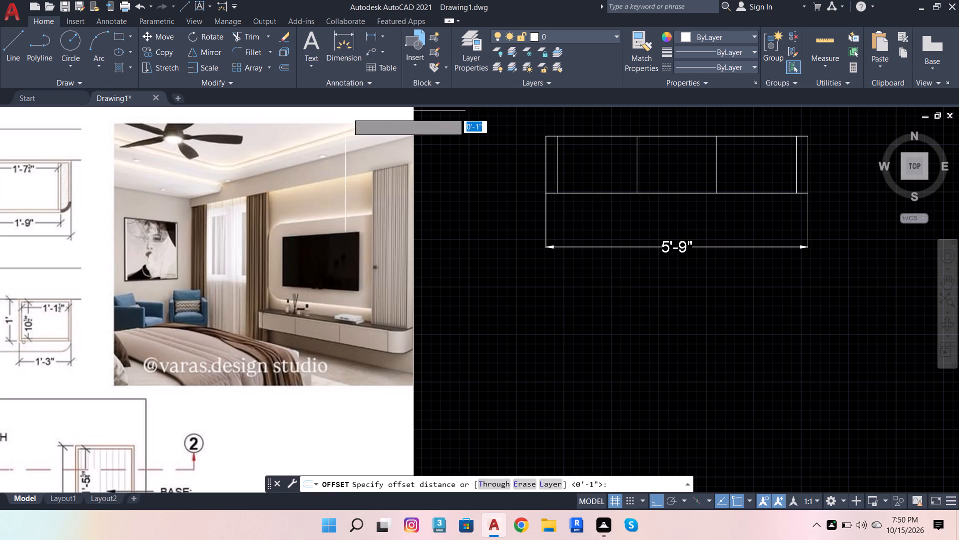
{"action": "left_click", "coordinate": [545, 192]}
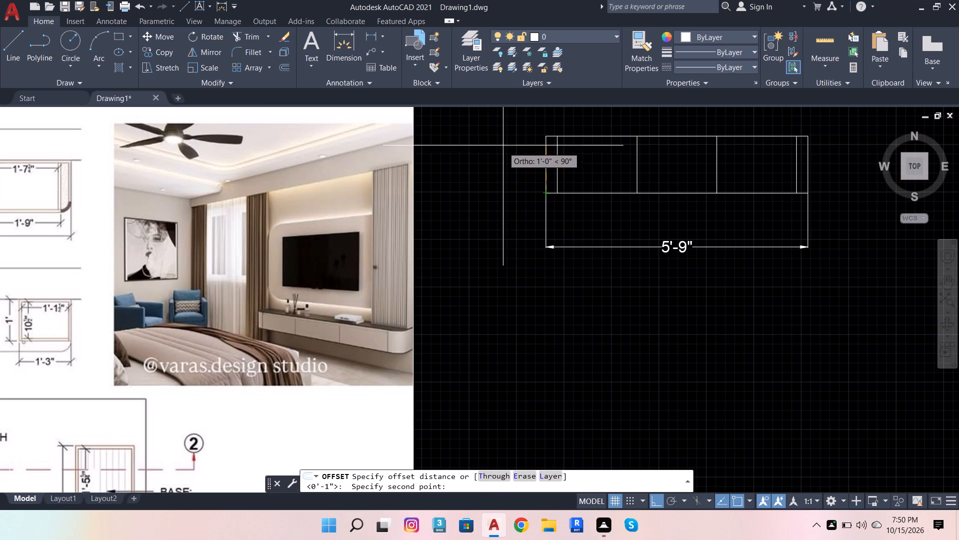
{"action": "key", "text": "period"}
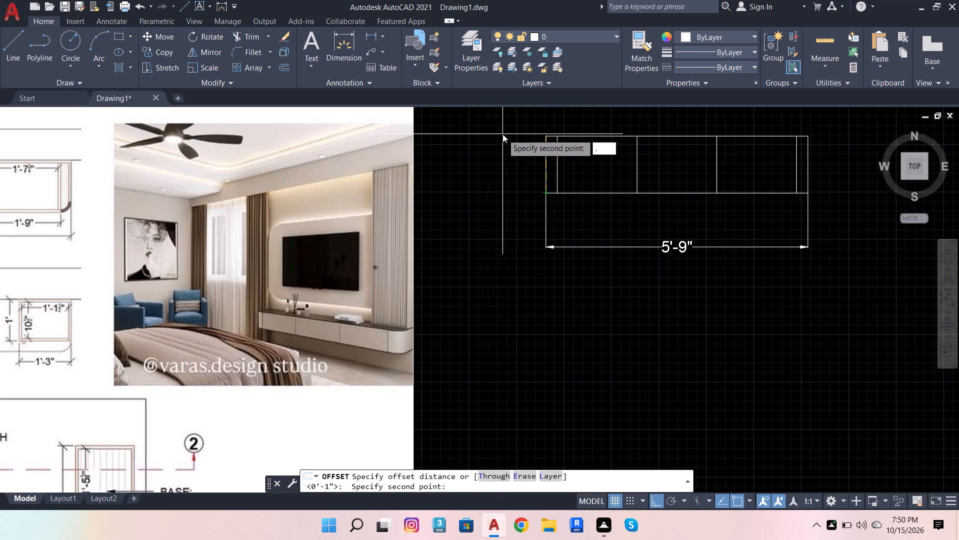
{"action": "key", "text": "8"}
{"action": "key", "text": "Return"}
{"action": "left_click", "coordinate": [502, 134]}
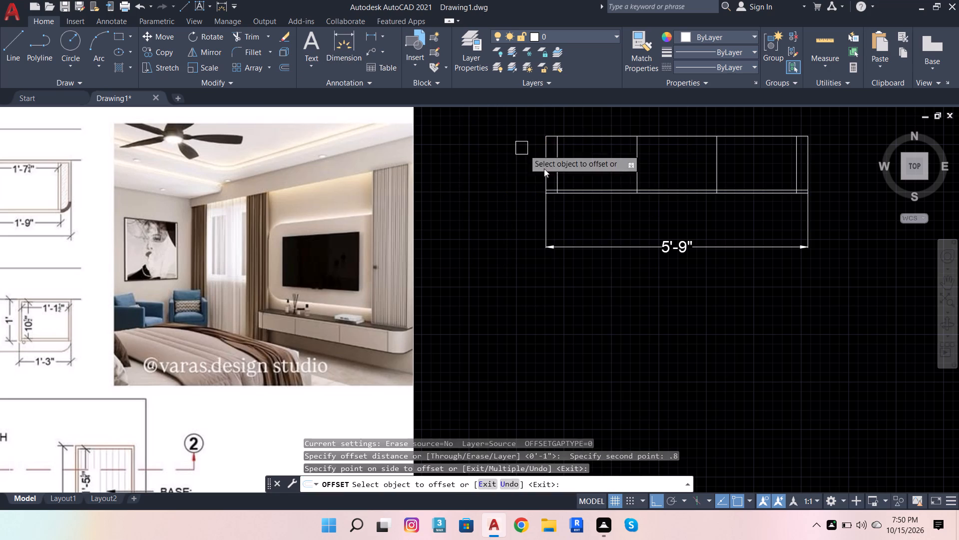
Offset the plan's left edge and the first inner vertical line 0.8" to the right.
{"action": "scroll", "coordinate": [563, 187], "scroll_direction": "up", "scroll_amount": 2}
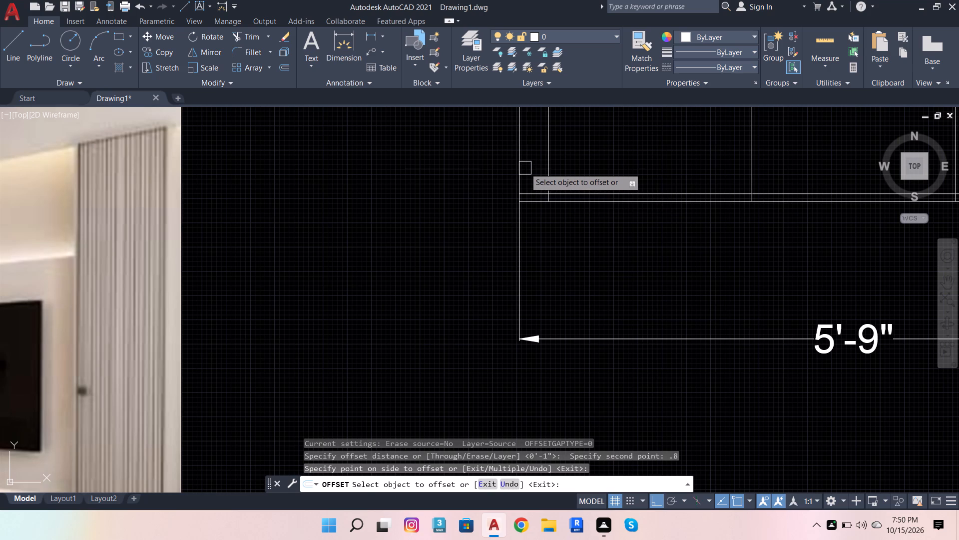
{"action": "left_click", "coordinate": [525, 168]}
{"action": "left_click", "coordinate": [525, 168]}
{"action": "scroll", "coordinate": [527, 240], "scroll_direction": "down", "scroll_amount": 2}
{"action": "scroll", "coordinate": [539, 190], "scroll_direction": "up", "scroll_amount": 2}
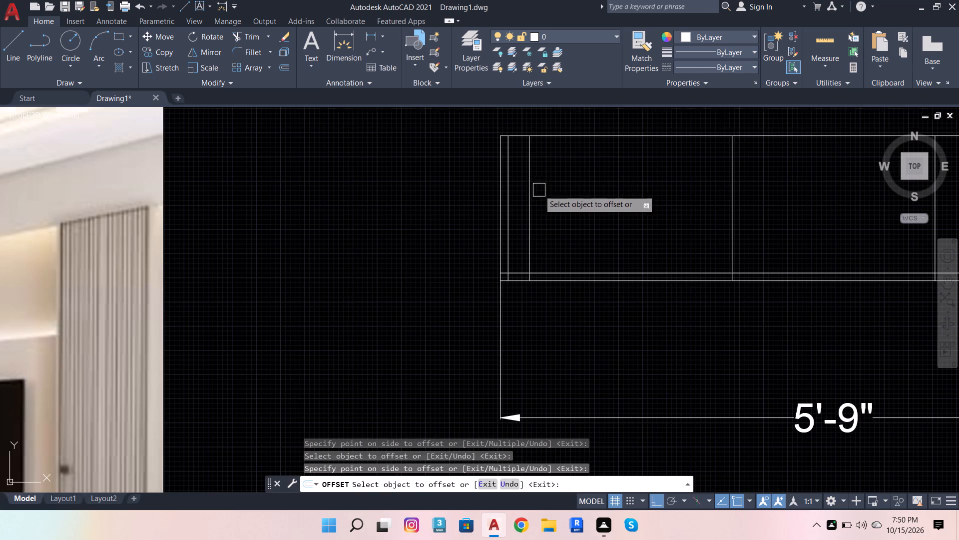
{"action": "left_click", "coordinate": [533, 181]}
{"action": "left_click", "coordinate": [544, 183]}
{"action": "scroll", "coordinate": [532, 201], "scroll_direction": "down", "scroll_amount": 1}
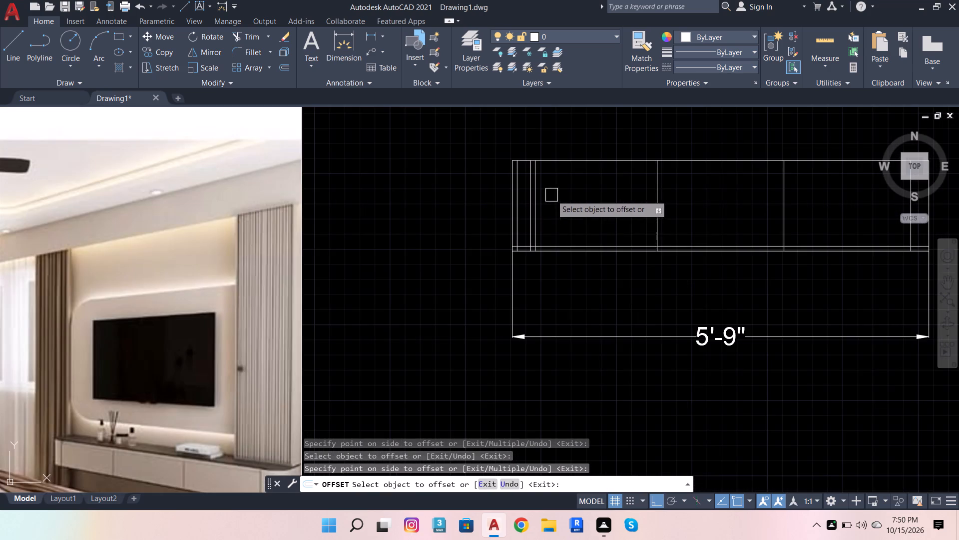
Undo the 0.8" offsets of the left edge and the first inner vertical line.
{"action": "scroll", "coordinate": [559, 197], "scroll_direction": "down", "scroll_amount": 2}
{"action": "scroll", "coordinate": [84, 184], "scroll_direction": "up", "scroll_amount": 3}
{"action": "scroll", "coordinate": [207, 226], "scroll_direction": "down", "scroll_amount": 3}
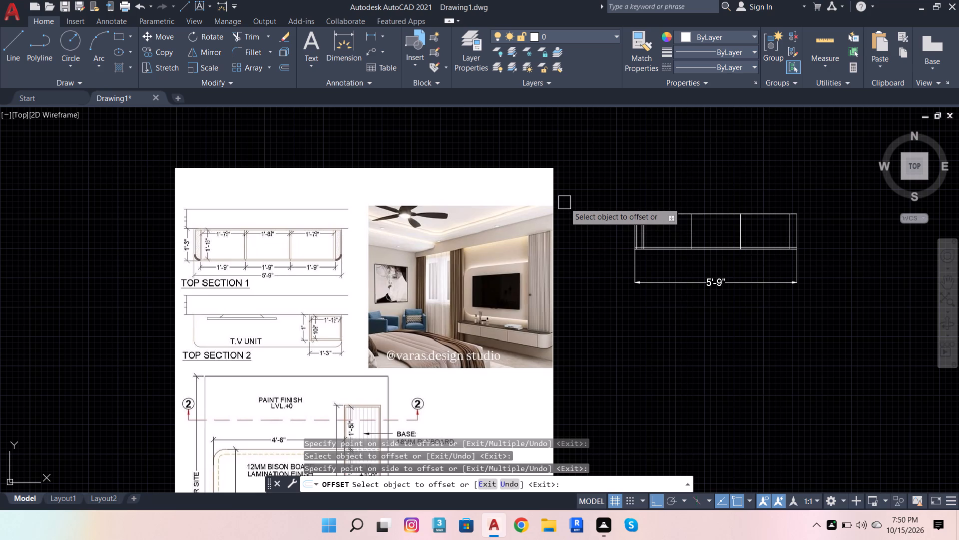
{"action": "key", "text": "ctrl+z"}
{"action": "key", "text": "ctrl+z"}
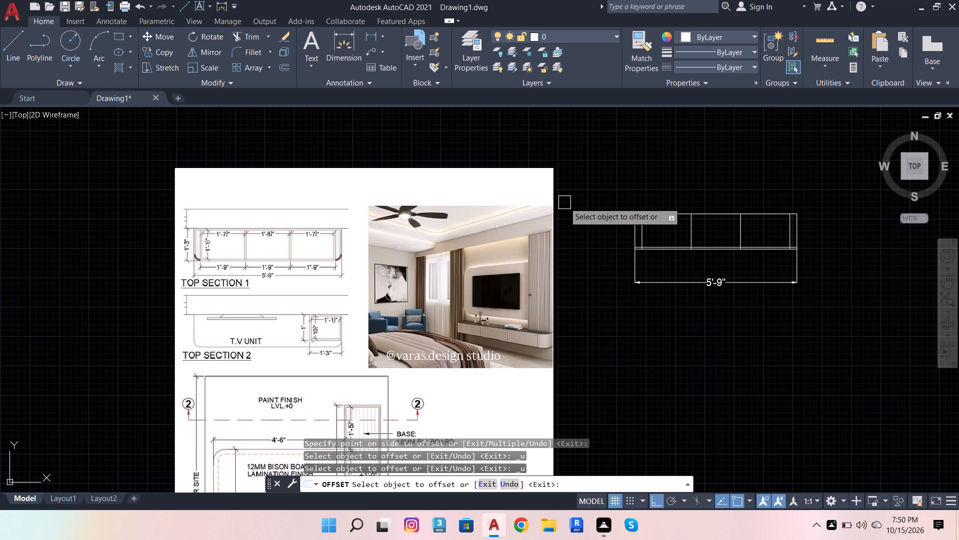
Offset the plan's left edge and the first inner vertical line 0.6" to the right.
{"action": "left_click", "coordinate": [291, 70]}
{"action": "scroll", "coordinate": [689, 216], "scroll_direction": "up", "scroll_amount": 3}
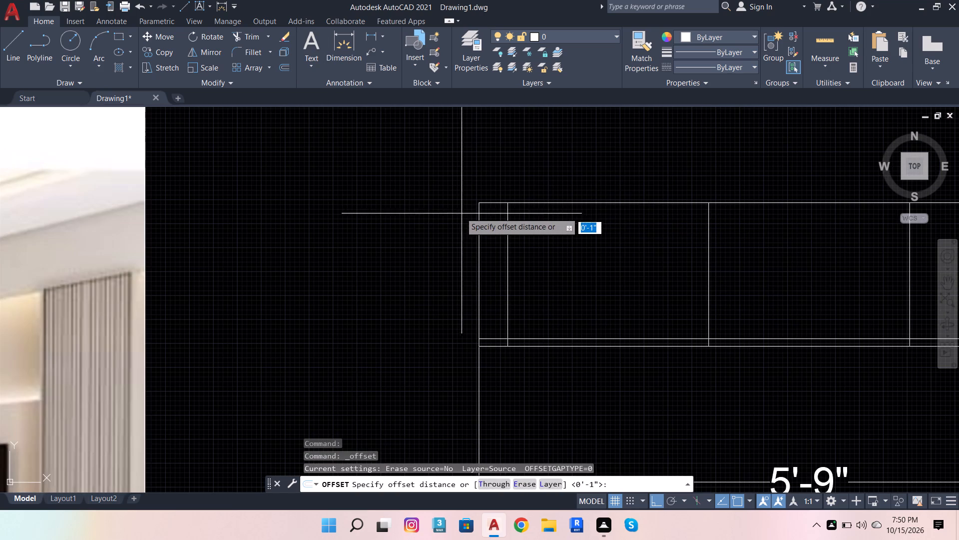
{"action": "left_click", "coordinate": [477, 203]}
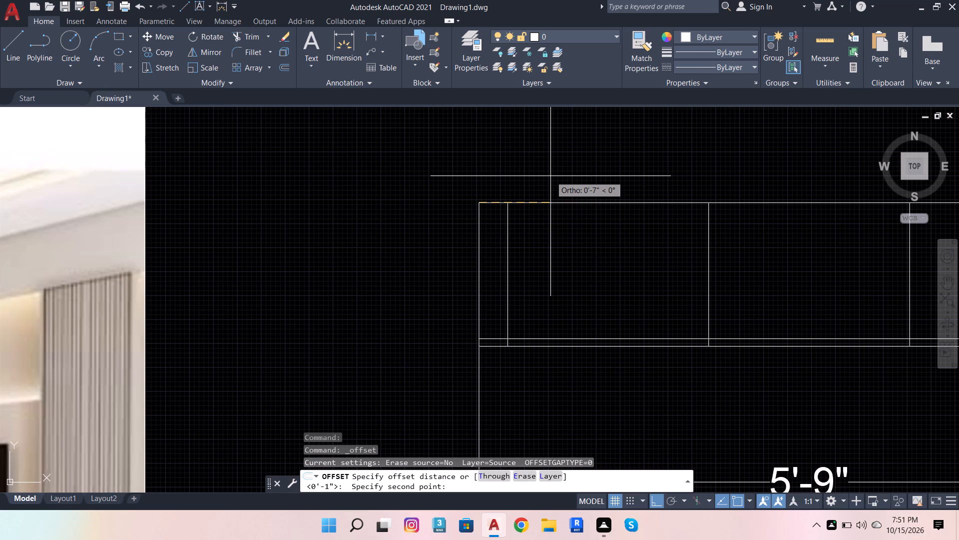
{"action": "type", "text": ".6"}
{"action": "key", "text": "Return"}
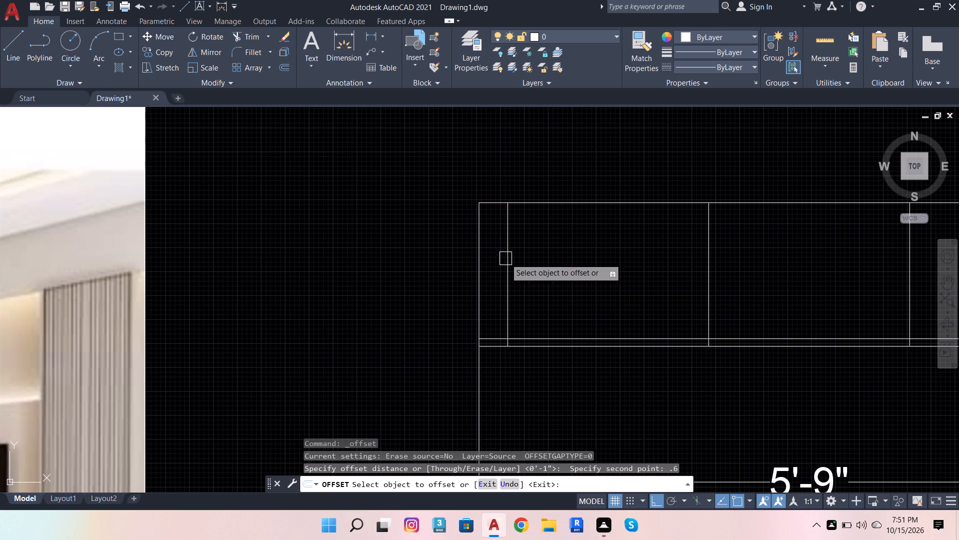
{"action": "left_click", "coordinate": [477, 251]}
{"action": "left_click", "coordinate": [533, 253]}
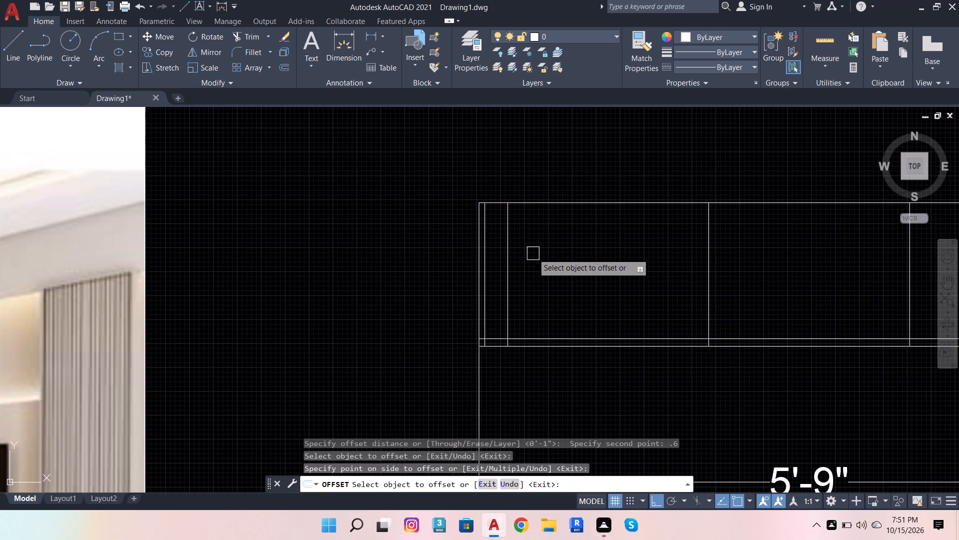
{"action": "left_click", "coordinate": [509, 236]}
{"action": "left_click", "coordinate": [531, 244]}
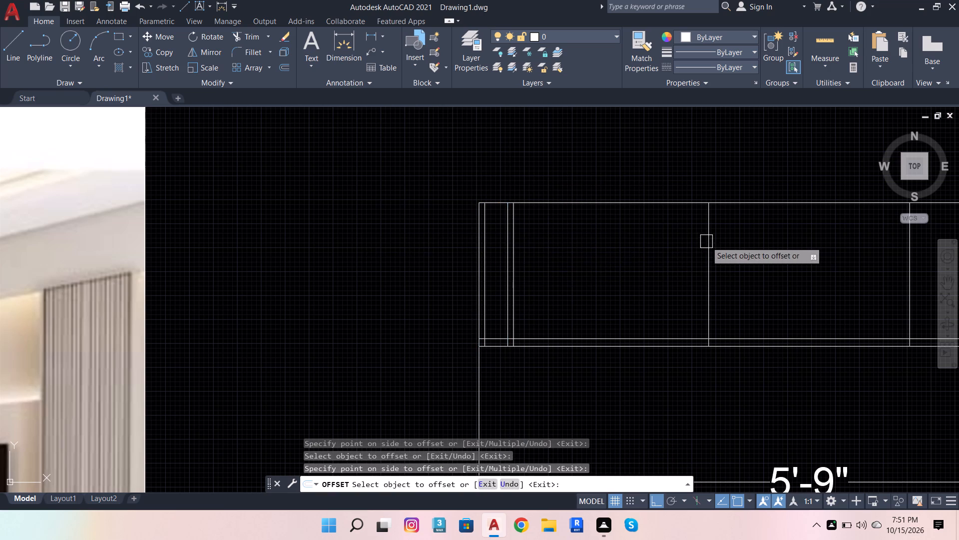
Offset the remaining three inner vertical lines and the plan's right edge 0.6" to the right.
{"action": "left_click", "coordinate": [707, 241]}
{"action": "left_click", "coordinate": [748, 242]}
{"action": "scroll", "coordinate": [522, 261], "scroll_direction": "down", "scroll_amount": 2}
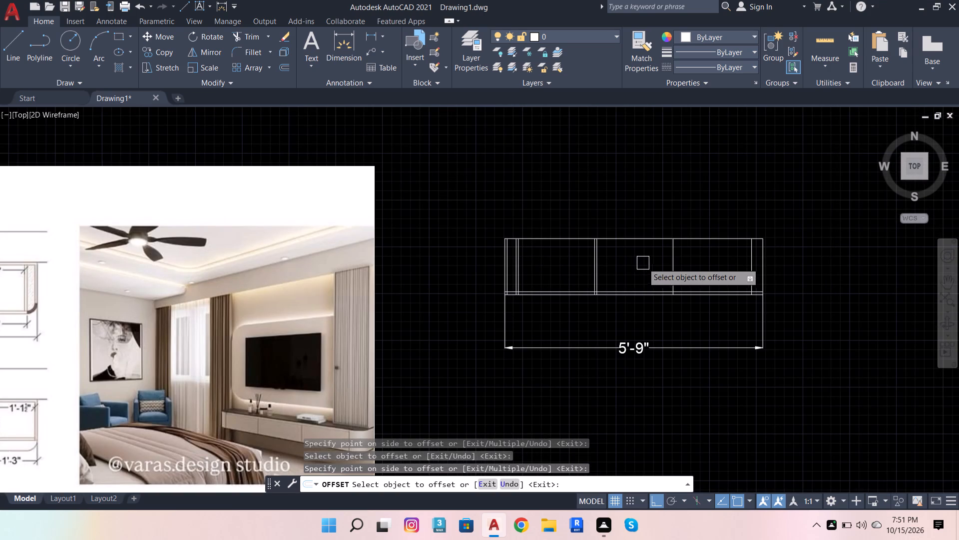
{"action": "left_click", "coordinate": [673, 264]}
{"action": "left_click", "coordinate": [702, 272]}
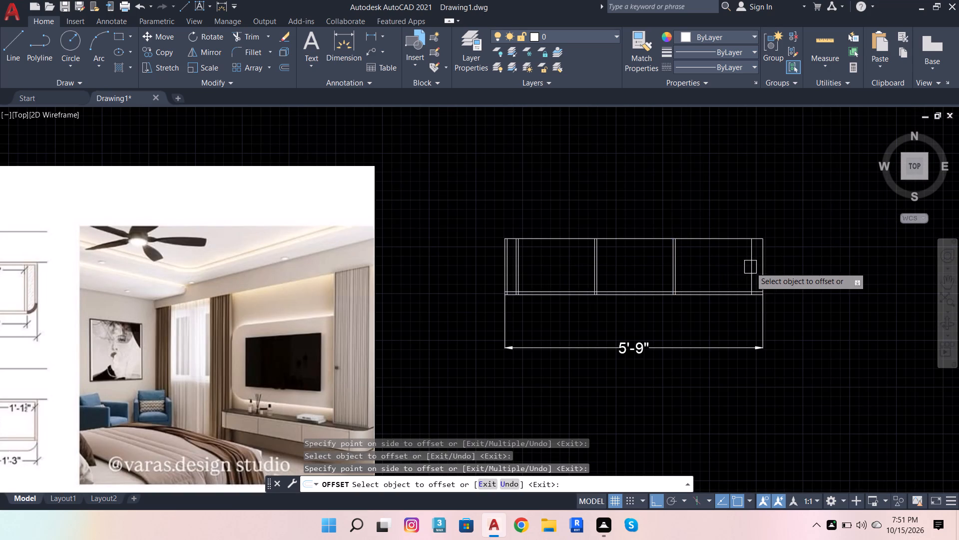
{"action": "left_click", "coordinate": [750, 267]}
{"action": "left_click", "coordinate": [866, 259]}
{"action": "scroll", "coordinate": [783, 283], "scroll_direction": "up", "scroll_amount": 2}
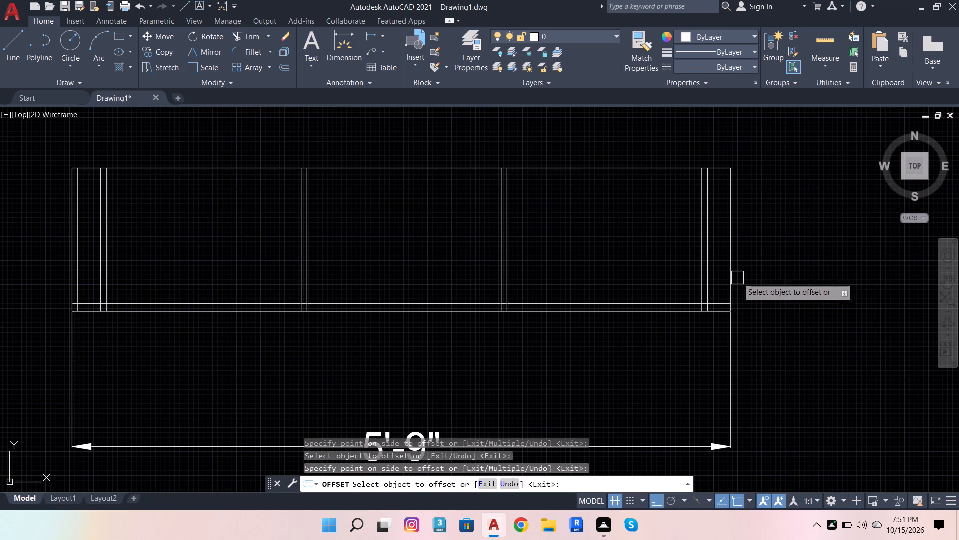
{"action": "left_click", "coordinate": [730, 272]}
{"action": "left_click", "coordinate": [741, 275]}
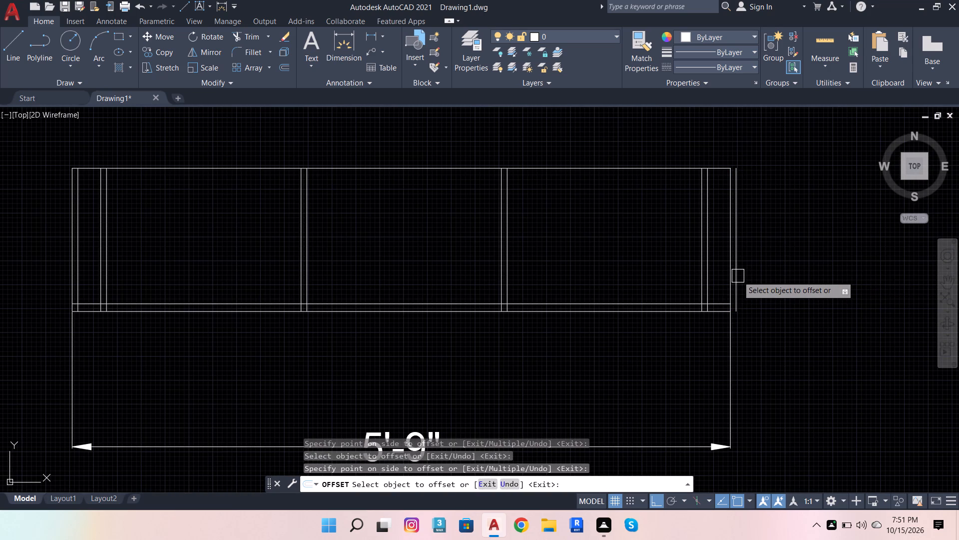
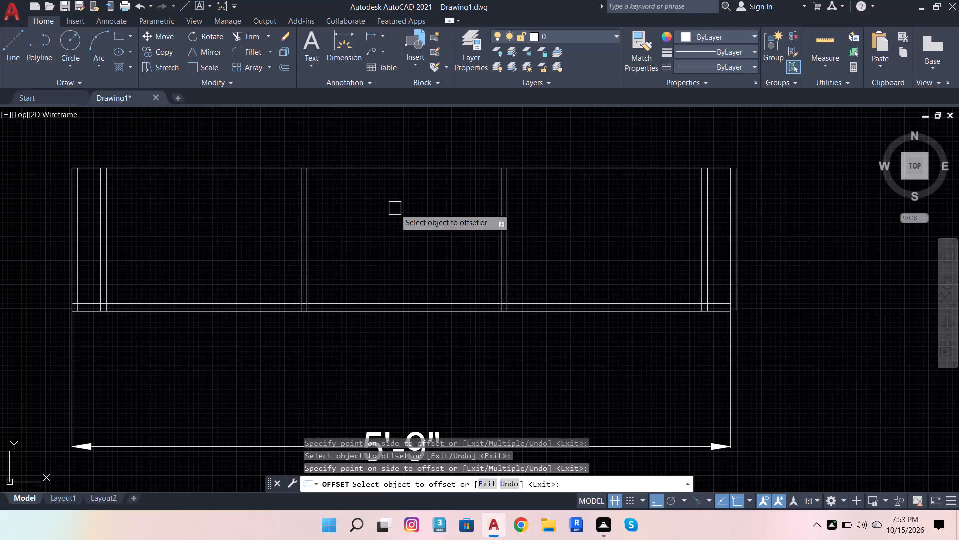
Trim the first partition's two lines and the left side panel's inner line where they cross the front panel.
{"action": "scroll", "coordinate": [434, 208], "scroll_direction": "down", "scroll_amount": 3}
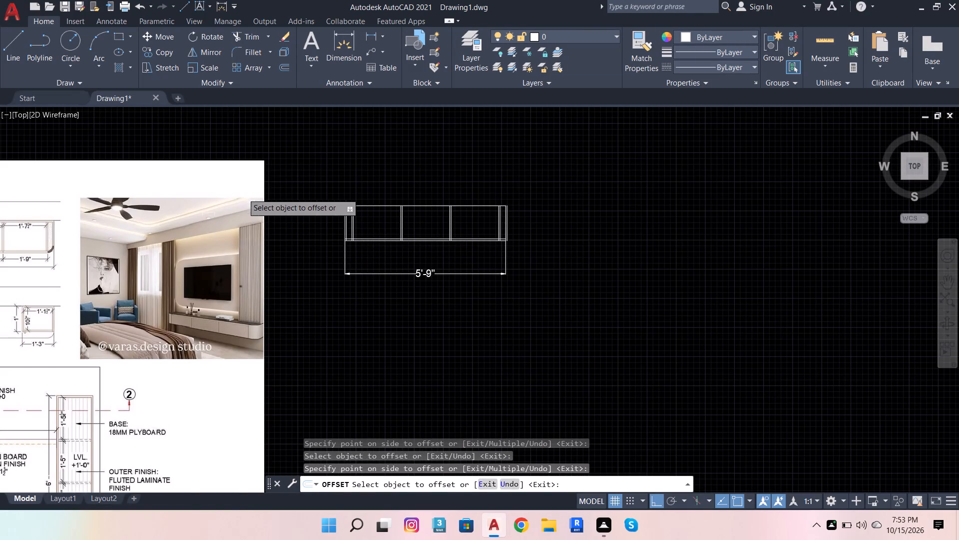
{"action": "scroll", "coordinate": [254, 187], "scroll_direction": "down", "scroll_amount": 1}
{"action": "scroll", "coordinate": [0, 166], "scroll_direction": "up", "scroll_amount": 4}
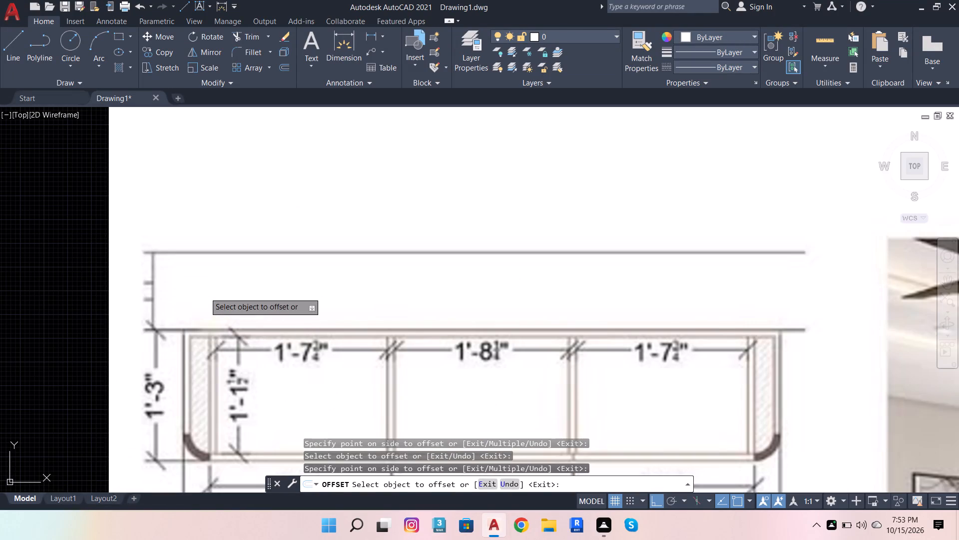
{"action": "scroll", "coordinate": [205, 292], "scroll_direction": "down", "scroll_amount": 1}
{"action": "scroll", "coordinate": [156, 325], "scroll_direction": "down", "scroll_amount": 3}
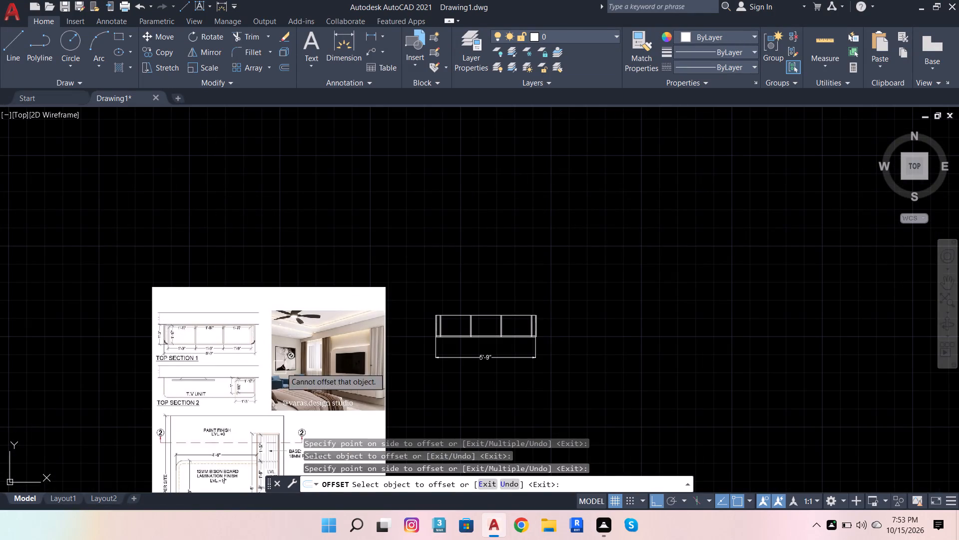
{"action": "scroll", "coordinate": [427, 343], "scroll_direction": "up", "scroll_amount": 4}
{"action": "scroll", "coordinate": [571, 291], "scroll_direction": "up", "scroll_amount": 2}
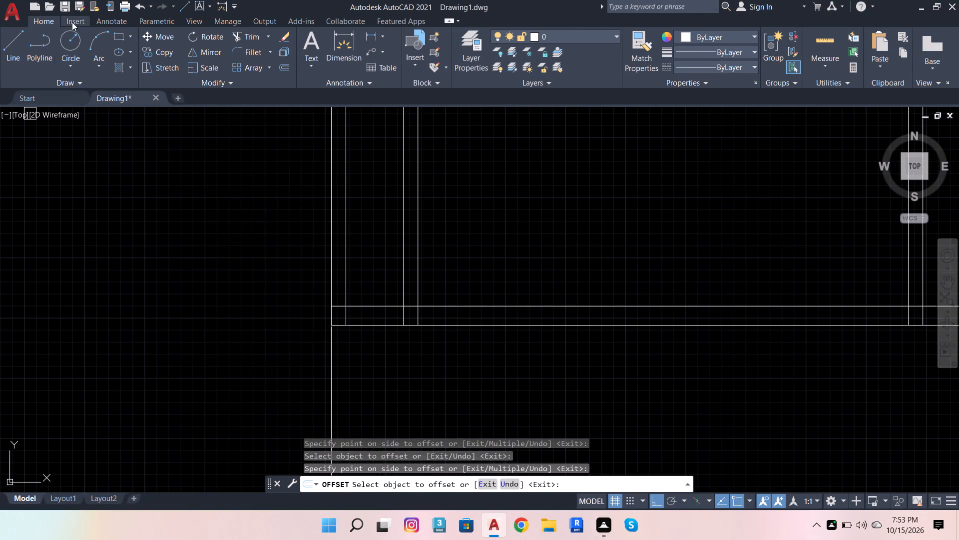
{"action": "left_click", "coordinate": [246, 38]}
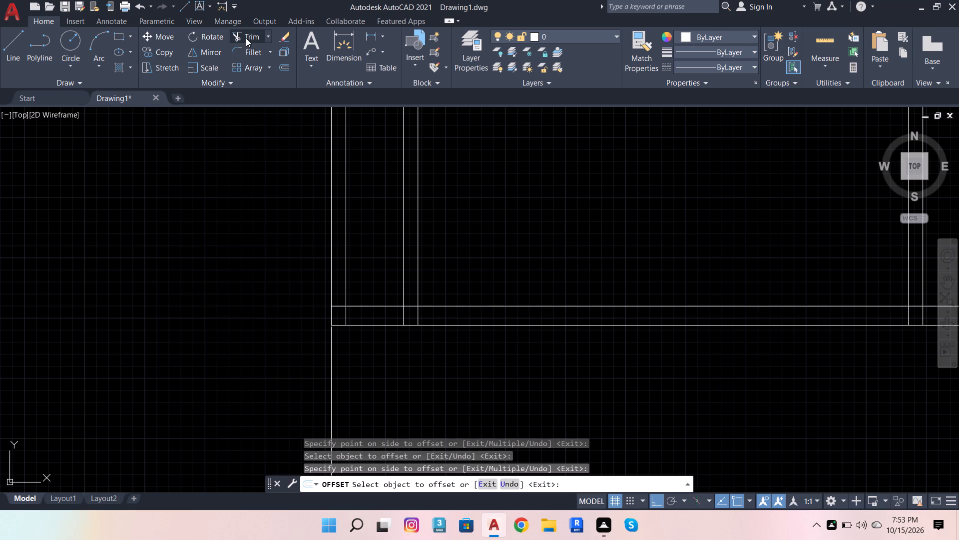
{"action": "scroll", "coordinate": [447, 337], "scroll_direction": "up", "scroll_amount": 3}
{"action": "left_click", "coordinate": [353, 258]}
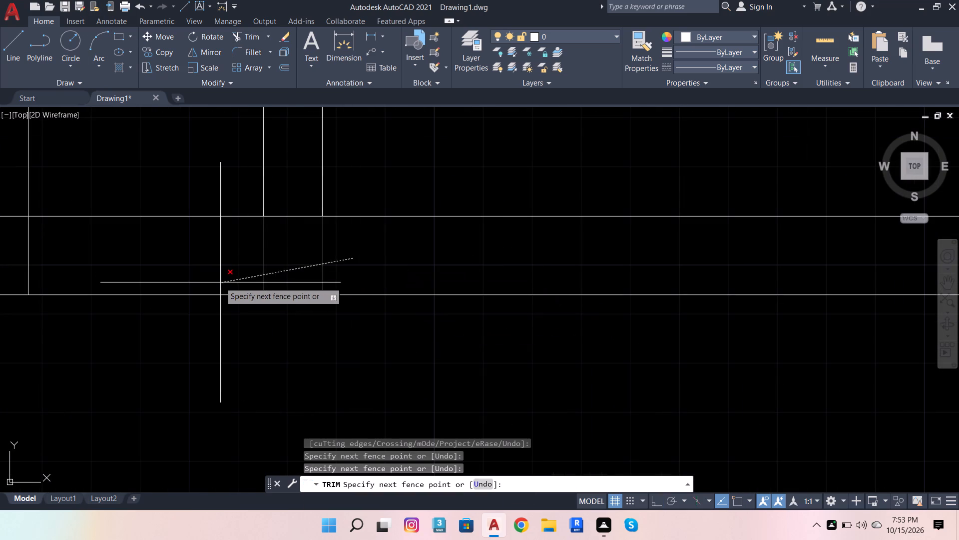
{"action": "left_click", "coordinate": [216, 274]}
{"action": "scroll", "coordinate": [227, 265], "scroll_direction": "down", "scroll_amount": 2}
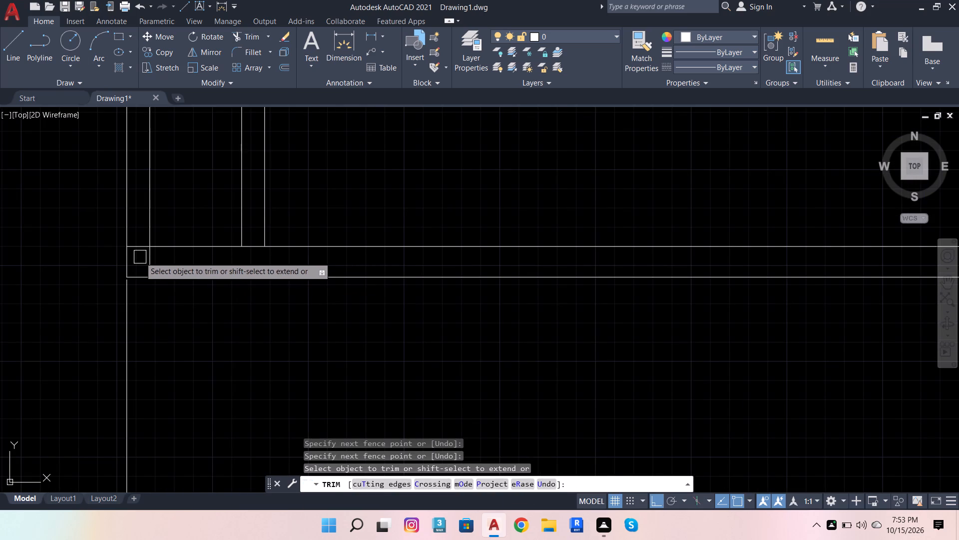
{"action": "left_click", "coordinate": [147, 263]}
{"action": "scroll", "coordinate": [118, 286], "scroll_direction": "down", "scroll_amount": 4}
Trim the lines of the two middle partitions where they cross the front panel's thickness.
{"action": "scroll", "coordinate": [277, 292], "scroll_direction": "up", "scroll_amount": 3}
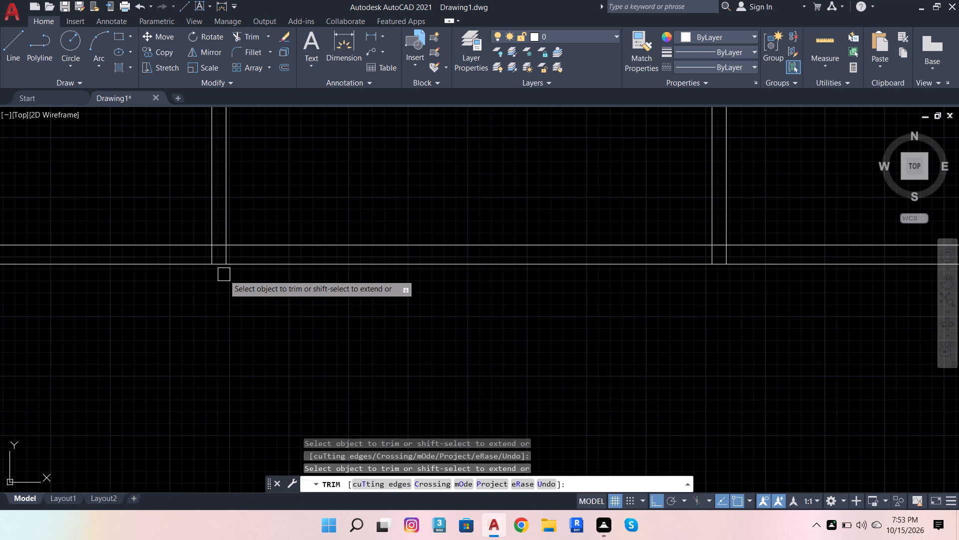
{"action": "scroll", "coordinate": [212, 259], "scroll_direction": "up", "scroll_amount": 3}
{"action": "left_click", "coordinate": [186, 249]}
{"action": "scroll", "coordinate": [274, 244], "scroll_direction": "down", "scroll_amount": 3}
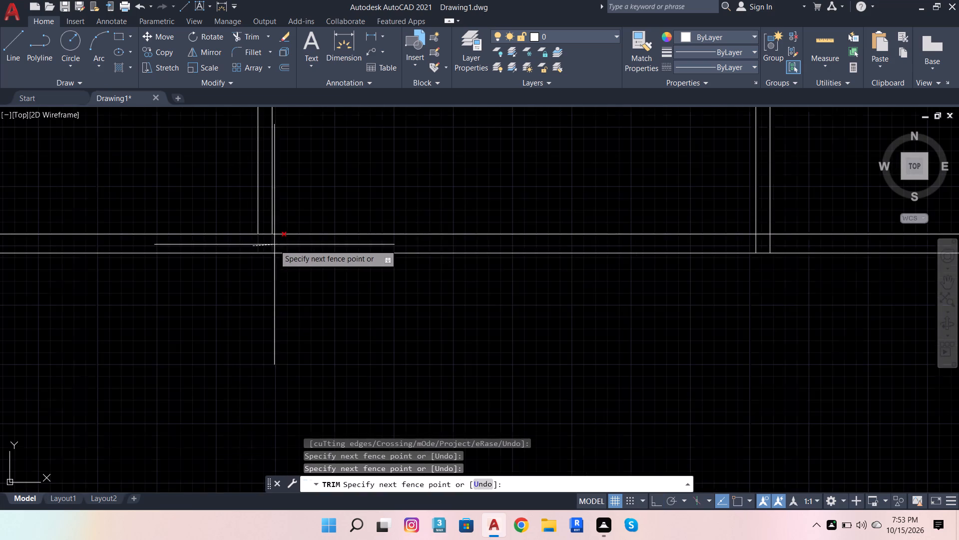
{"action": "left_click", "coordinate": [779, 245]}
{"action": "scroll", "coordinate": [441, 247], "scroll_direction": "down", "scroll_amount": 3}
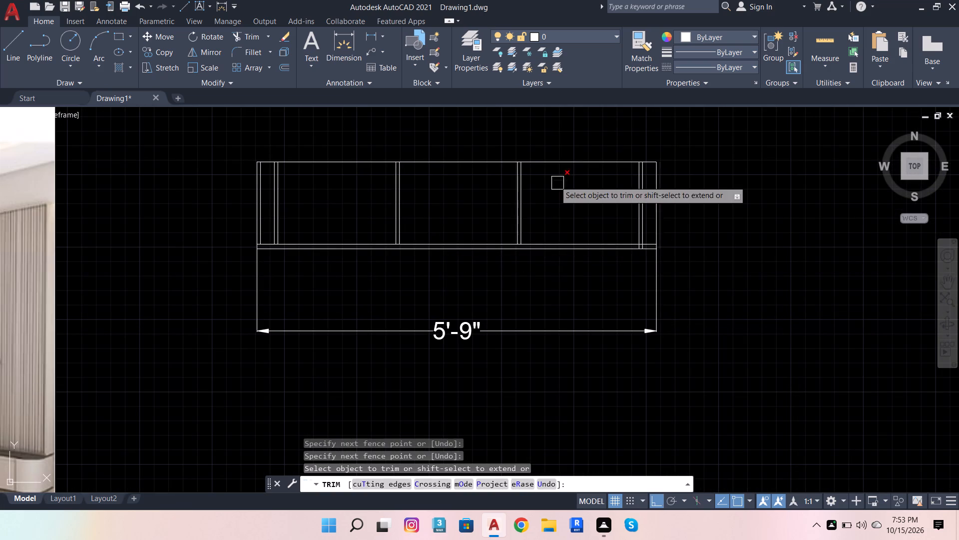
Extend the plan's front edge to the outermost right line, and trim the last partition and inner right line within the front panel's thickness.
{"action": "scroll", "coordinate": [609, 371], "scroll_direction": "up", "scroll_amount": 1}
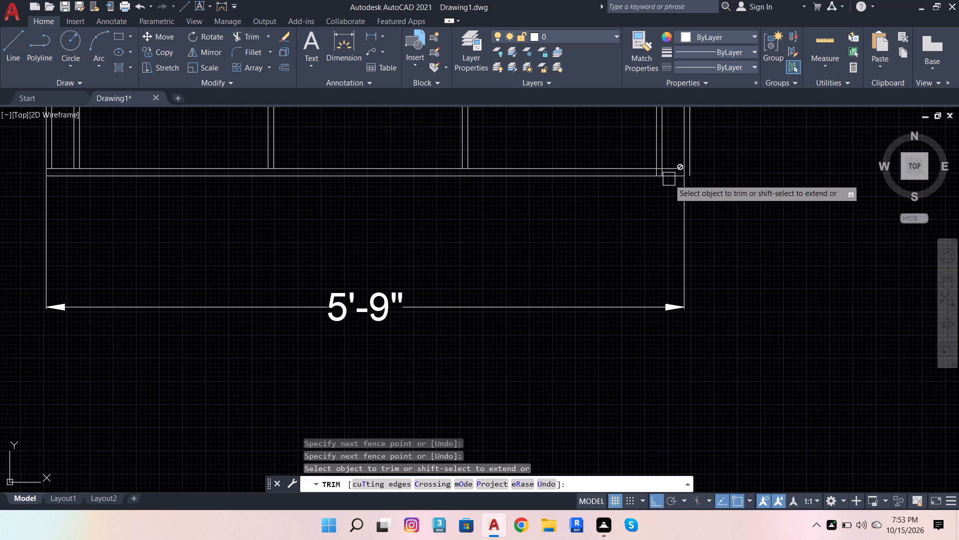
{"action": "left_click", "coordinate": [669, 179], "text": "shift"}
{"action": "left_click", "coordinate": [635, 178], "text": "shift"}
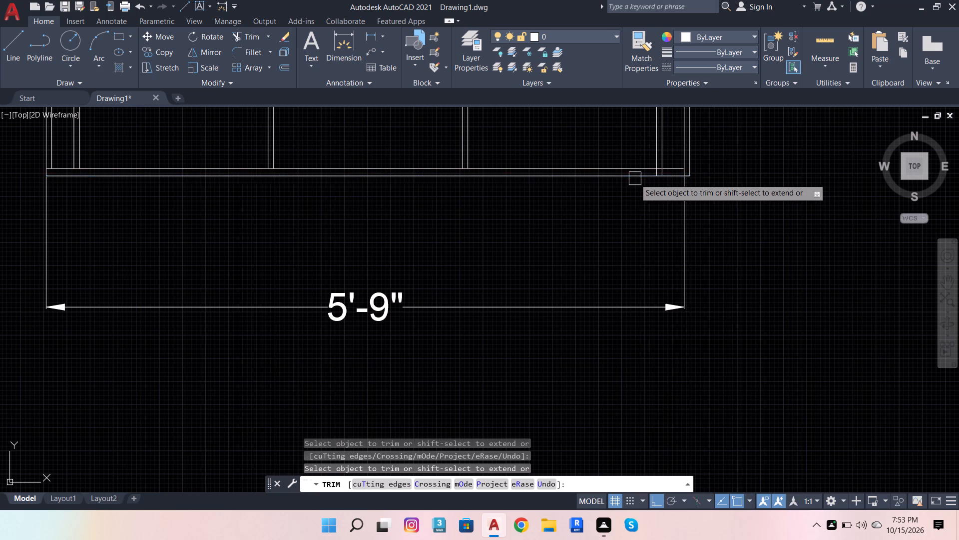
{"action": "scroll", "coordinate": [682, 167], "scroll_direction": "up", "scroll_amount": 3}
{"action": "left_click", "coordinate": [688, 184]}
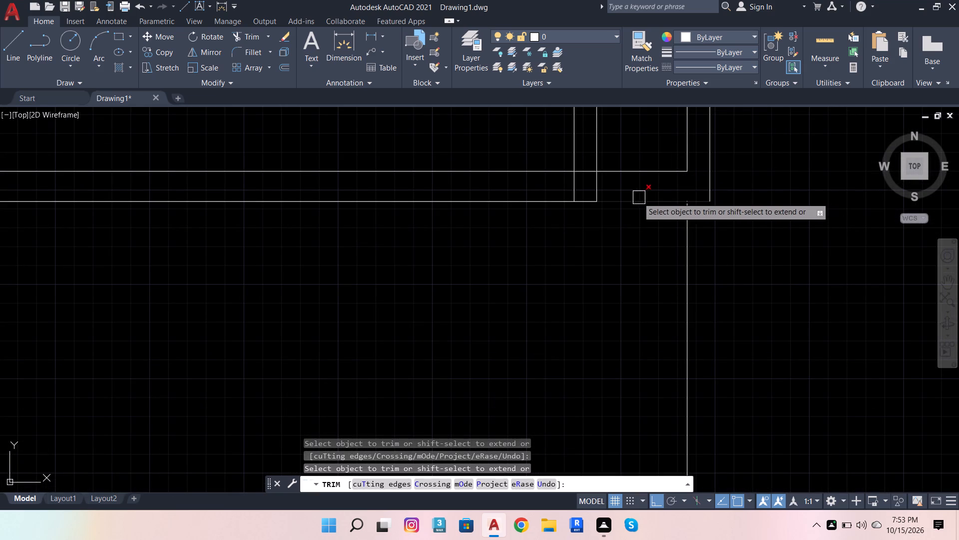
{"action": "left_click", "coordinate": [629, 188]}
{"action": "left_click", "coordinate": [559, 192]}
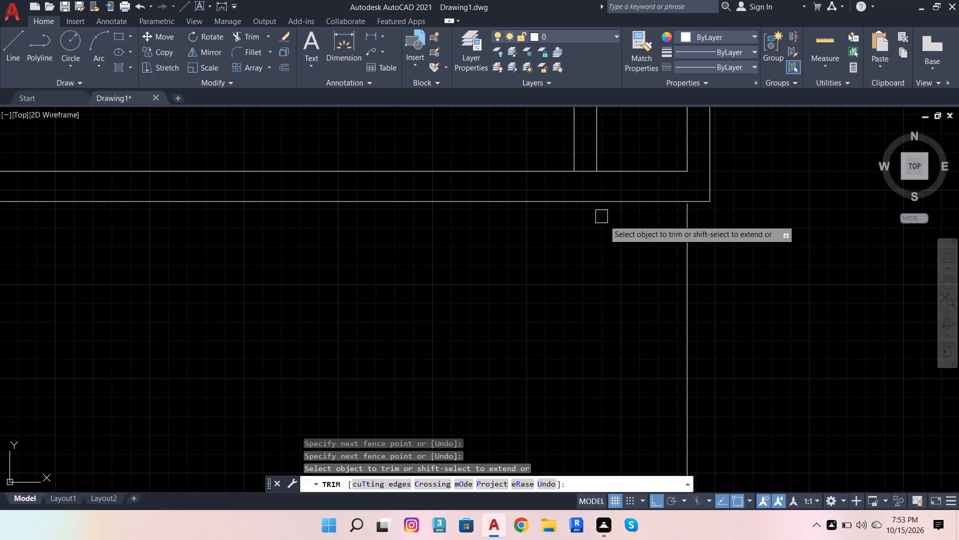
Extend the plan's back edge to the outermost right vertical line.
{"action": "scroll", "coordinate": [614, 245], "scroll_direction": "down", "scroll_amount": 4}
{"action": "scroll", "coordinate": [594, 145], "scroll_direction": "up", "scroll_amount": 2}
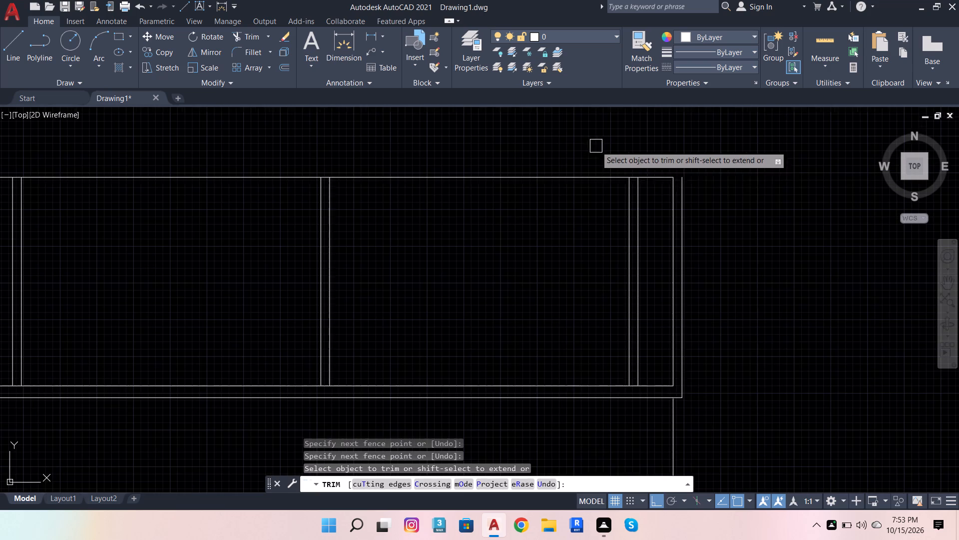
{"action": "left_click", "coordinate": [659, 181], "text": "shift"}
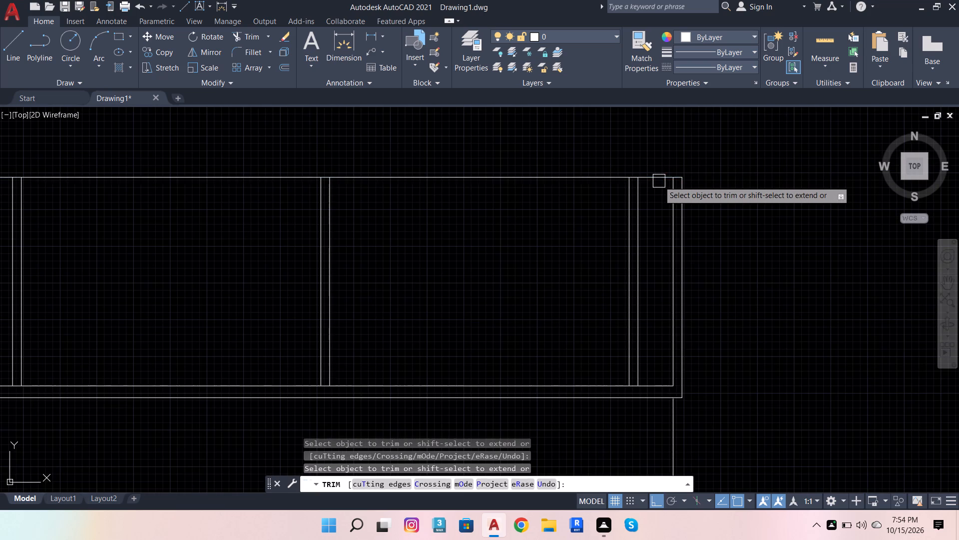
Fillet the inner and outer lines of the plan's front-left corner with a 3" radius, using the Multiple option.
{"action": "scroll", "coordinate": [612, 128], "scroll_direction": "down", "scroll_amount": 1}
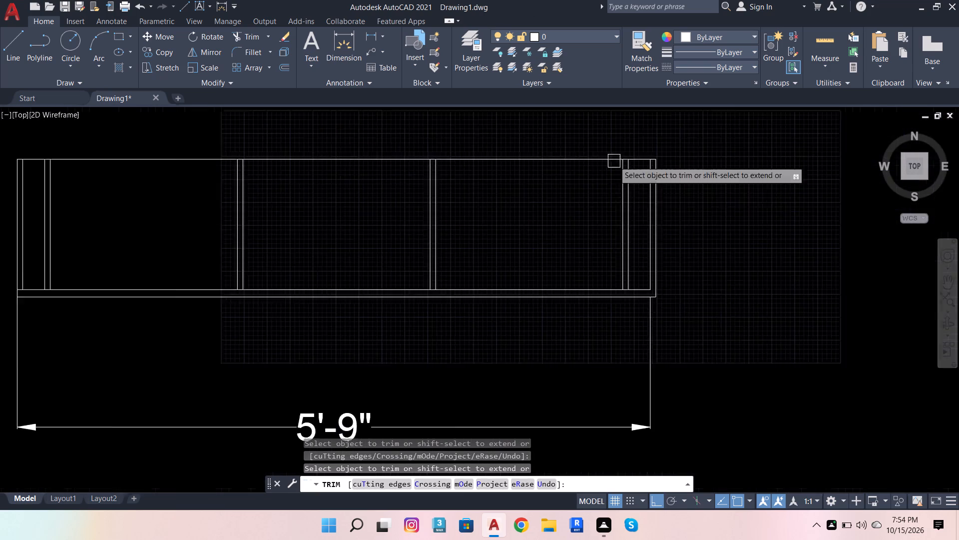
{"action": "scroll", "coordinate": [611, 172], "scroll_direction": "down", "scroll_amount": 1}
{"action": "scroll", "coordinate": [499, 291], "scroll_direction": "down", "scroll_amount": 1}
{"action": "scroll", "coordinate": [338, 259], "scroll_direction": "up", "scroll_amount": 2}
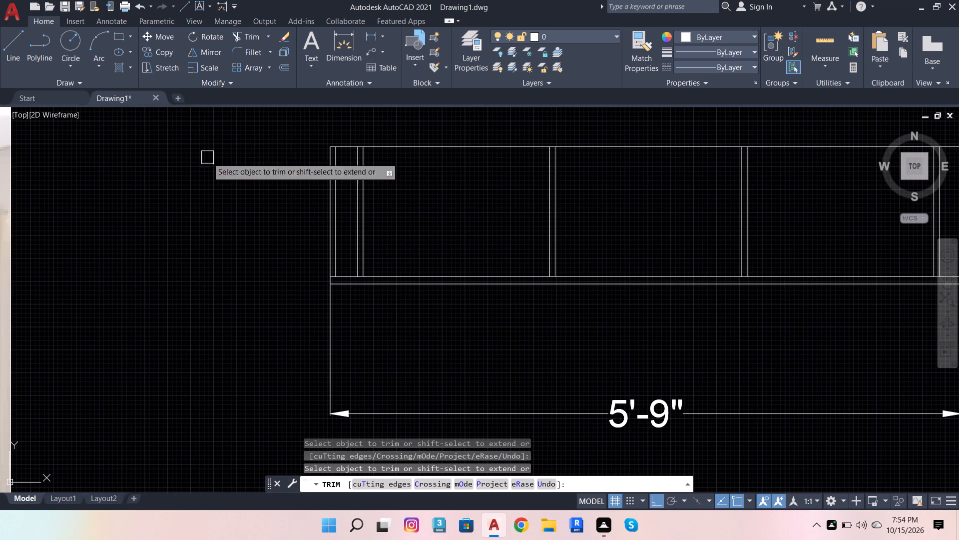
{"action": "left_click", "coordinate": [103, 40]}
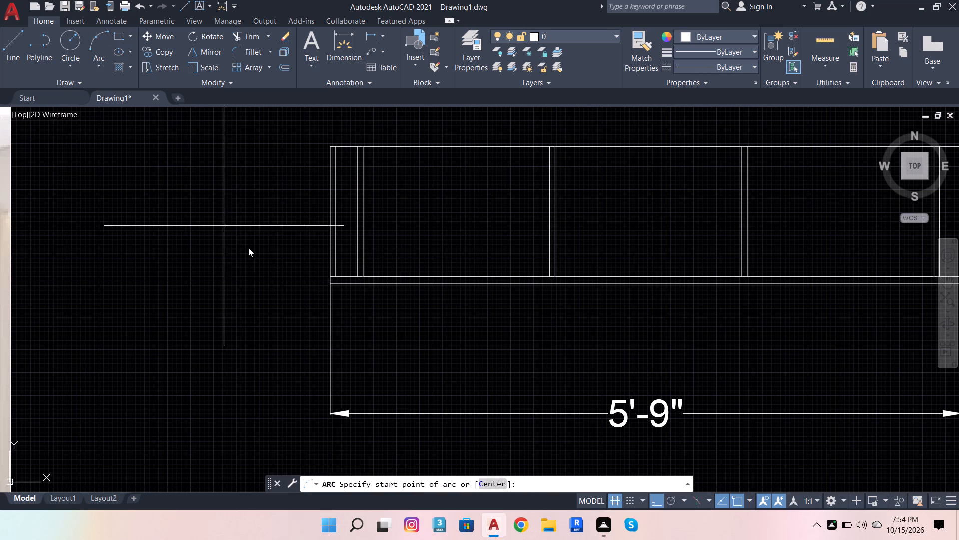
{"action": "left_click", "coordinate": [254, 52]}
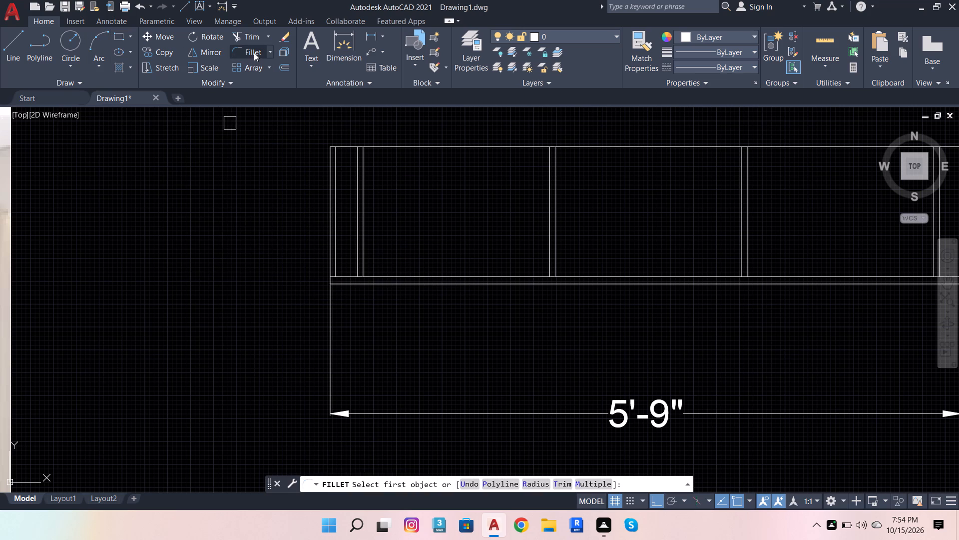
{"action": "left_click", "coordinate": [531, 483]}
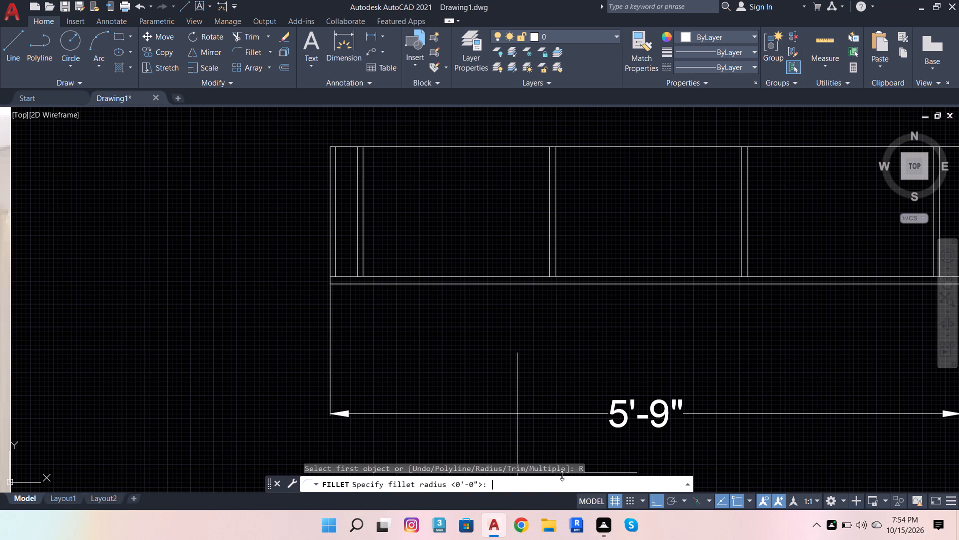
{"action": "left_click", "coordinate": [548, 490]}
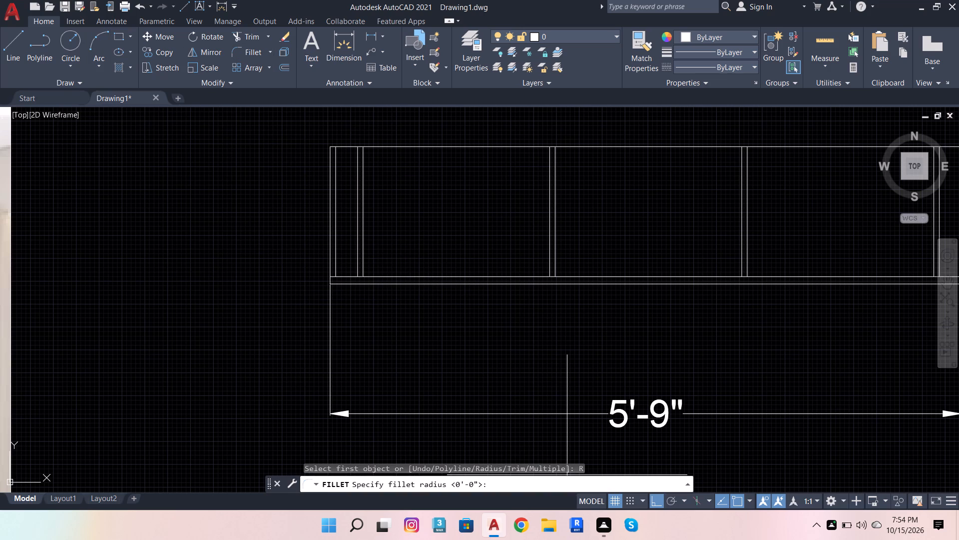
{"action": "key", "text": "3"}
{"action": "key", "text": "Return"}
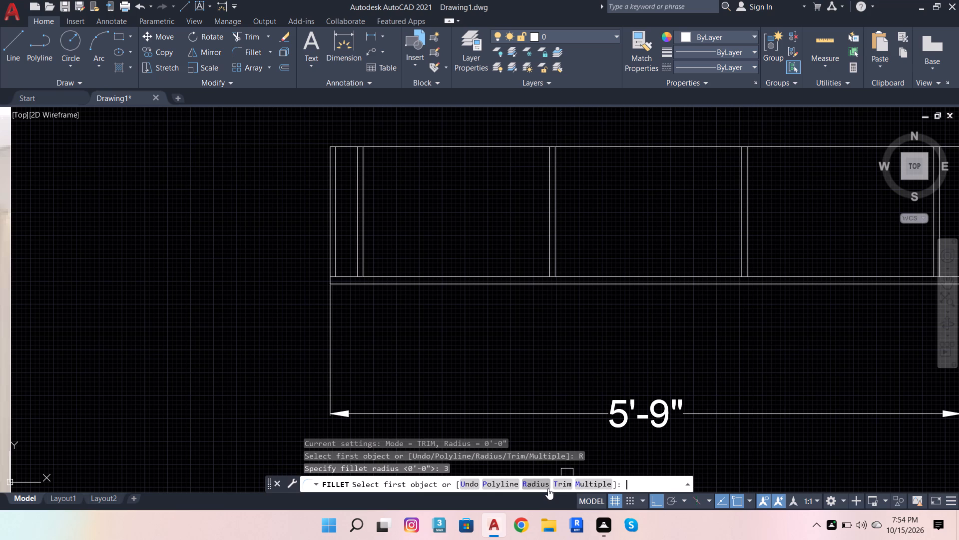
{"action": "left_click", "coordinate": [595, 481]}
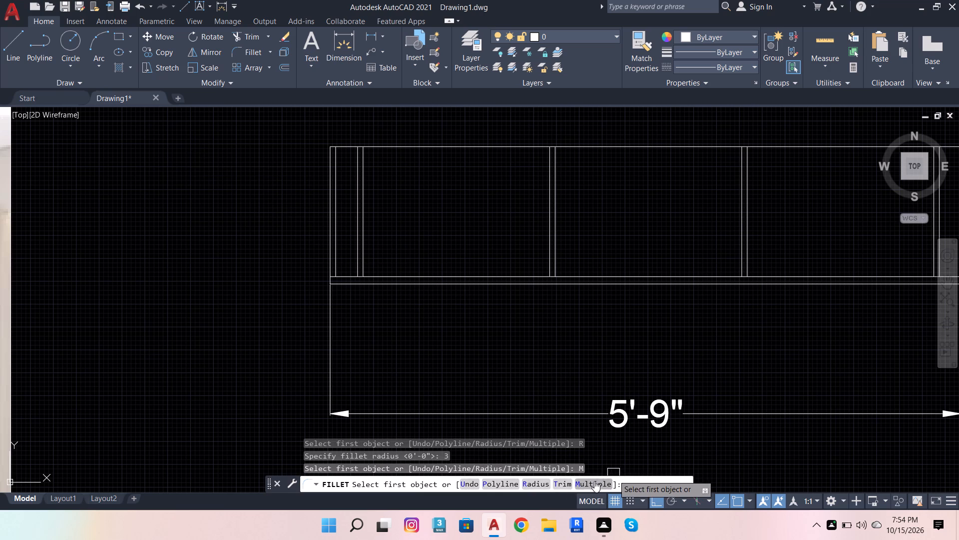
{"action": "left_click", "coordinate": [594, 481]}
{"action": "scroll", "coordinate": [346, 256], "scroll_direction": "up", "scroll_amount": 1}
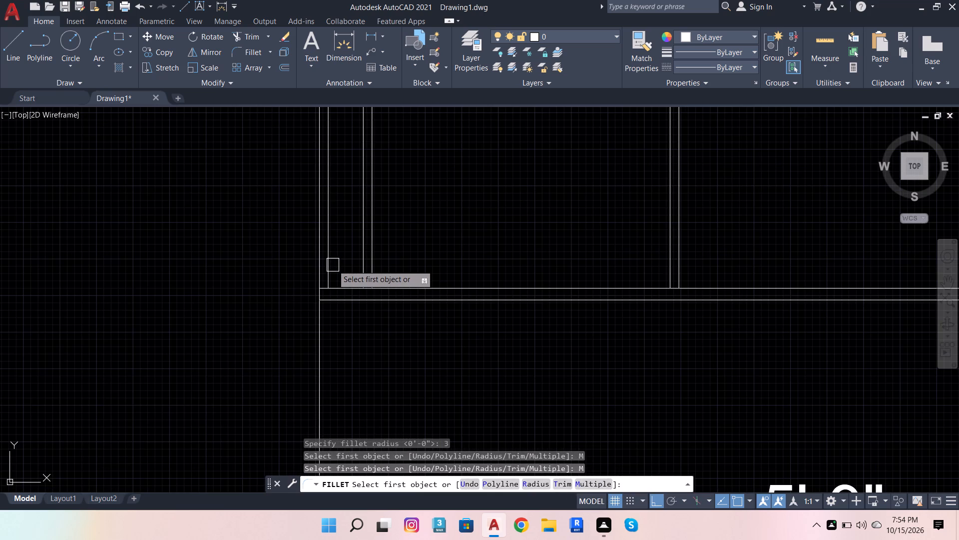
{"action": "left_click", "coordinate": [333, 265]}
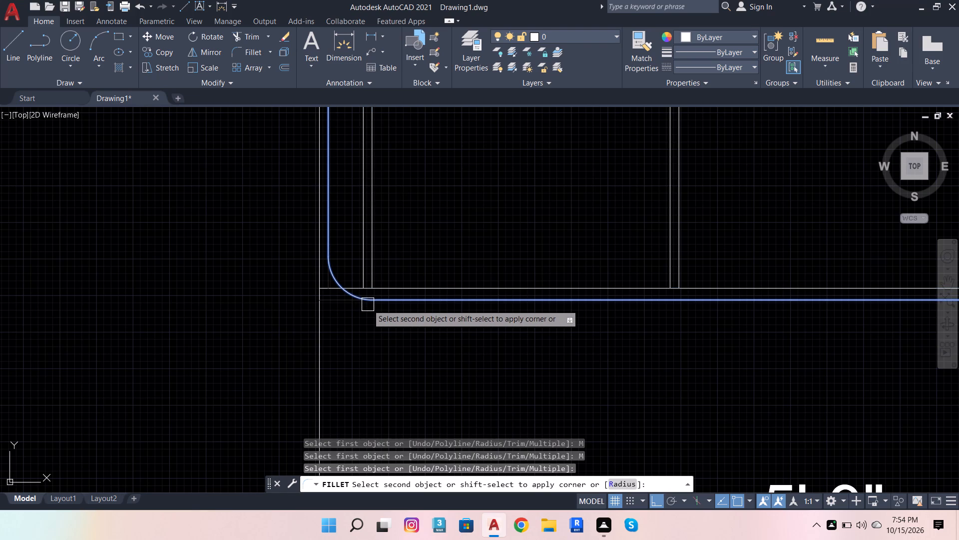
{"action": "left_click", "coordinate": [390, 286]}
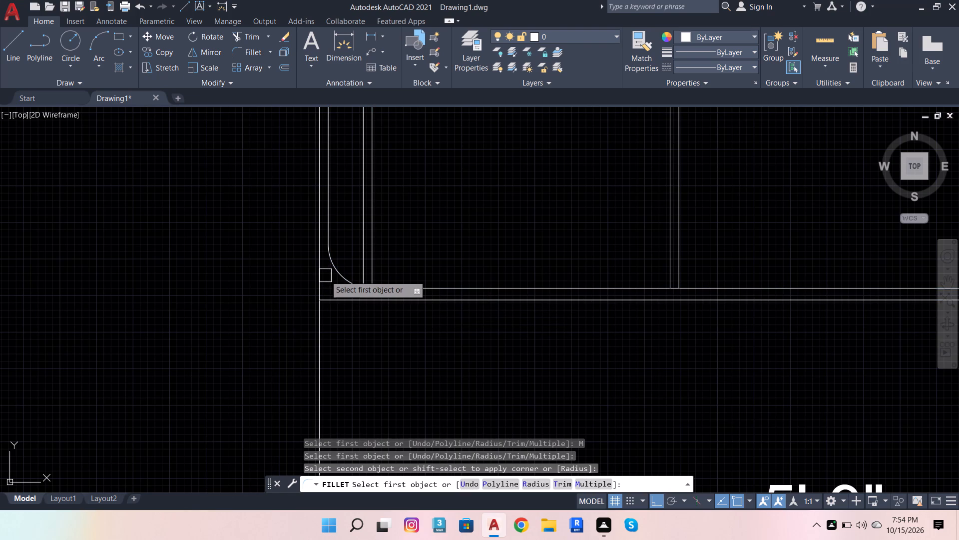
{"action": "left_click", "coordinate": [317, 260]}
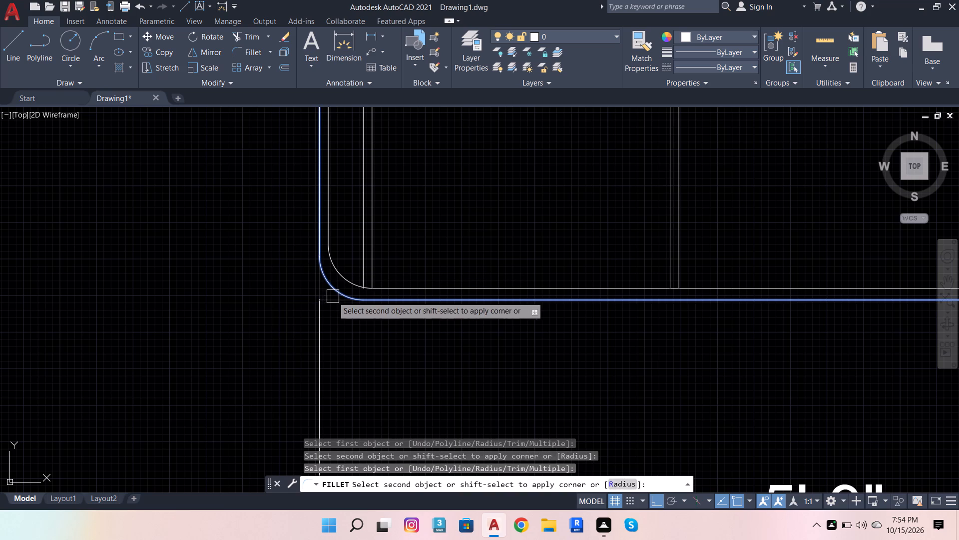
{"action": "left_click", "coordinate": [334, 297]}
Fillet the outer and inner lines of the plan's front-right corner with the same 3" radius.
{"action": "scroll", "coordinate": [298, 335], "scroll_direction": "down", "scroll_amount": 3}
{"action": "scroll", "coordinate": [547, 334], "scroll_direction": "up", "scroll_amount": 3}
{"action": "left_click", "coordinate": [559, 271]}
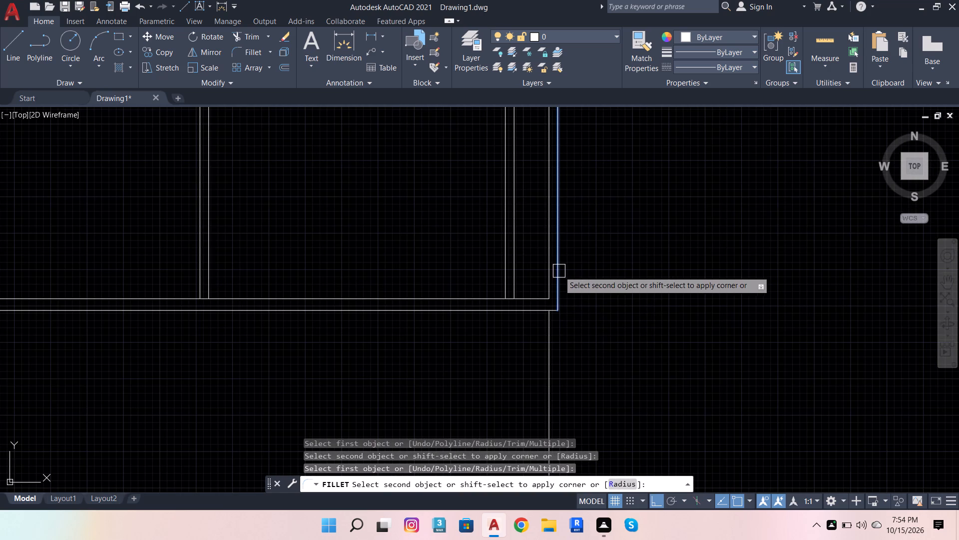
{"action": "left_click", "coordinate": [509, 315]}
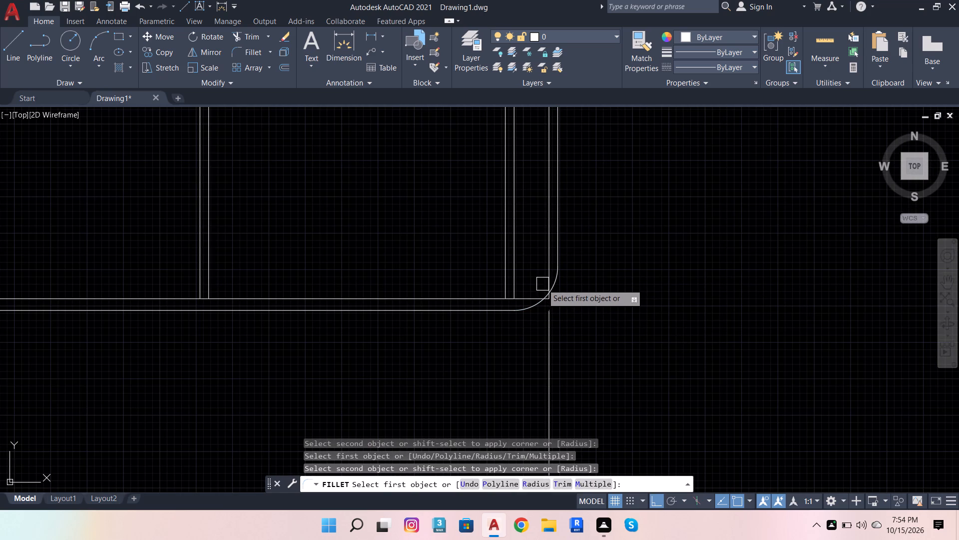
{"action": "left_click", "coordinate": [546, 272]}
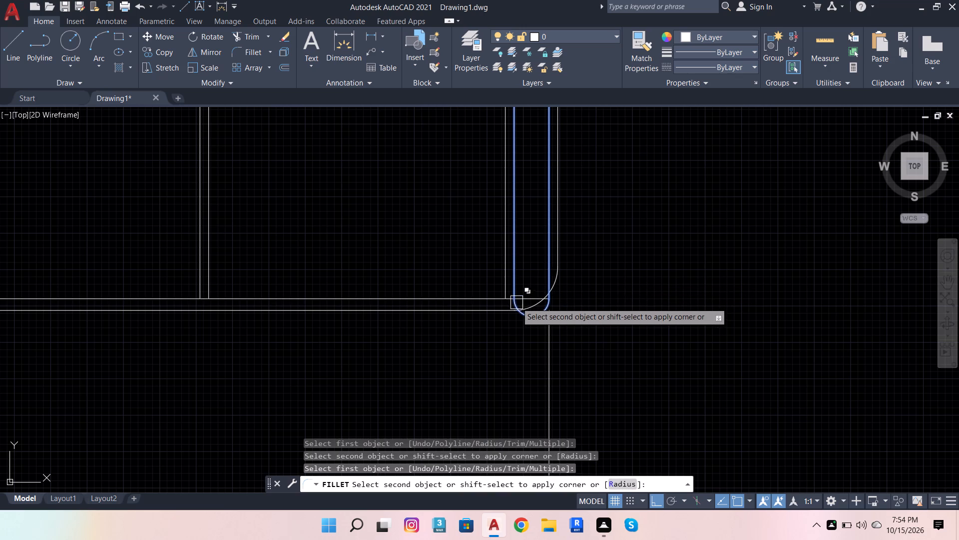
{"action": "left_click", "coordinate": [483, 302]}
{"action": "scroll", "coordinate": [530, 345], "scroll_direction": "down", "scroll_amount": 2}
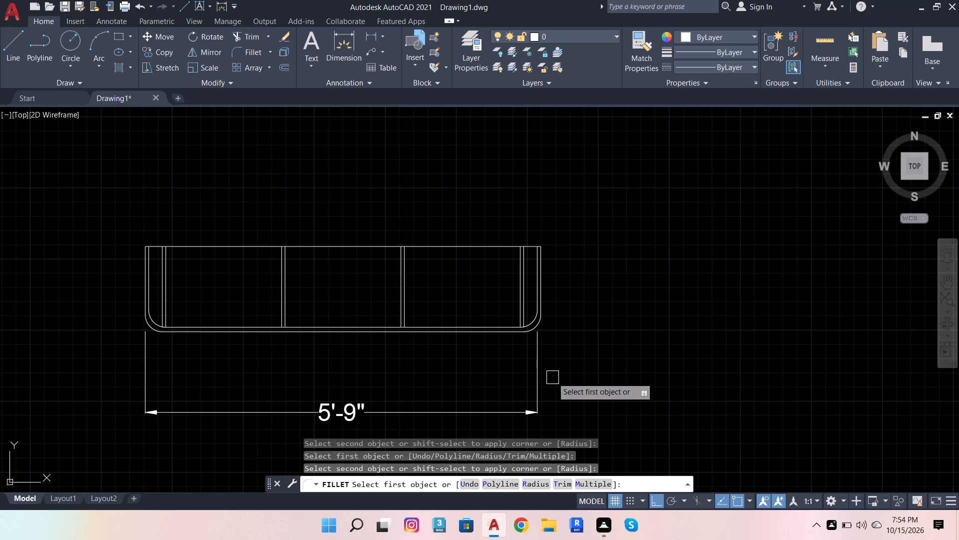
{"action": "scroll", "coordinate": [475, 350], "scroll_direction": "up", "scroll_amount": 3}
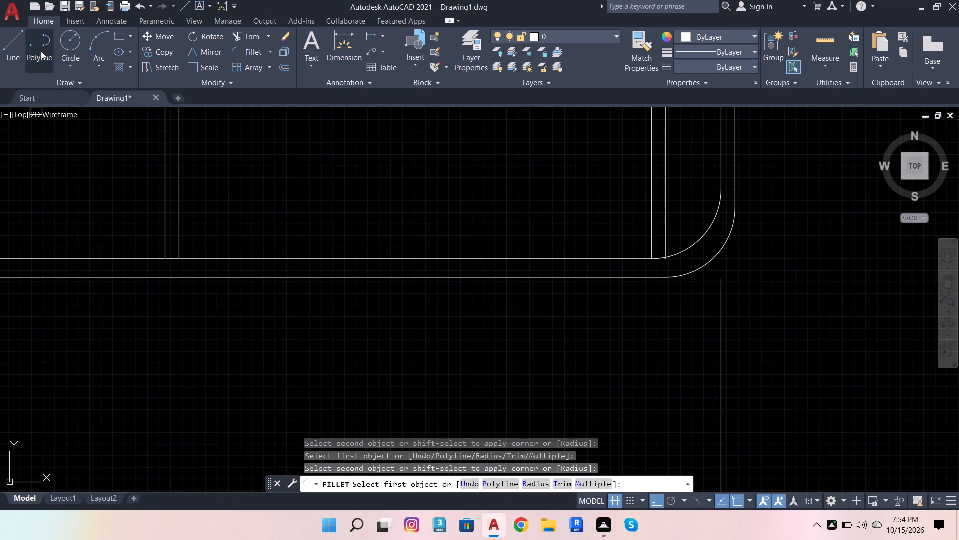
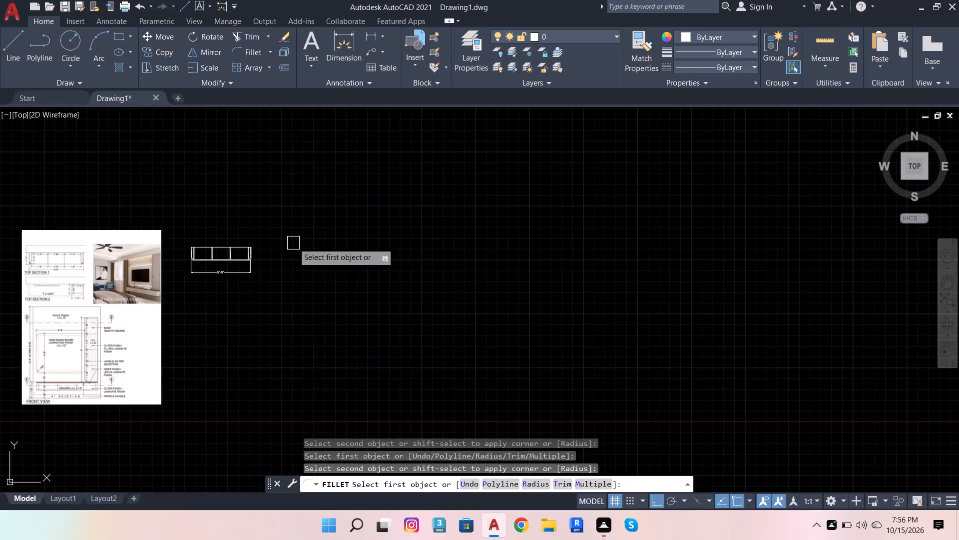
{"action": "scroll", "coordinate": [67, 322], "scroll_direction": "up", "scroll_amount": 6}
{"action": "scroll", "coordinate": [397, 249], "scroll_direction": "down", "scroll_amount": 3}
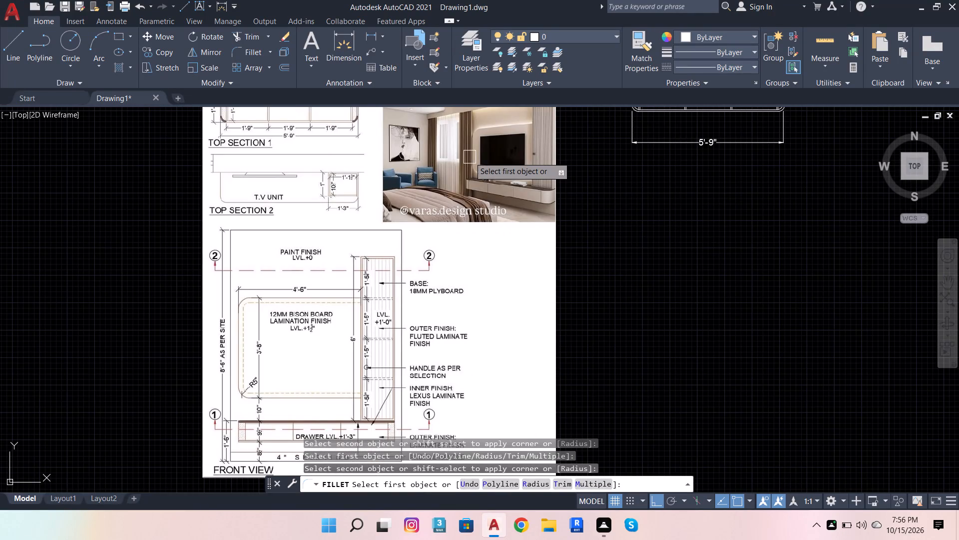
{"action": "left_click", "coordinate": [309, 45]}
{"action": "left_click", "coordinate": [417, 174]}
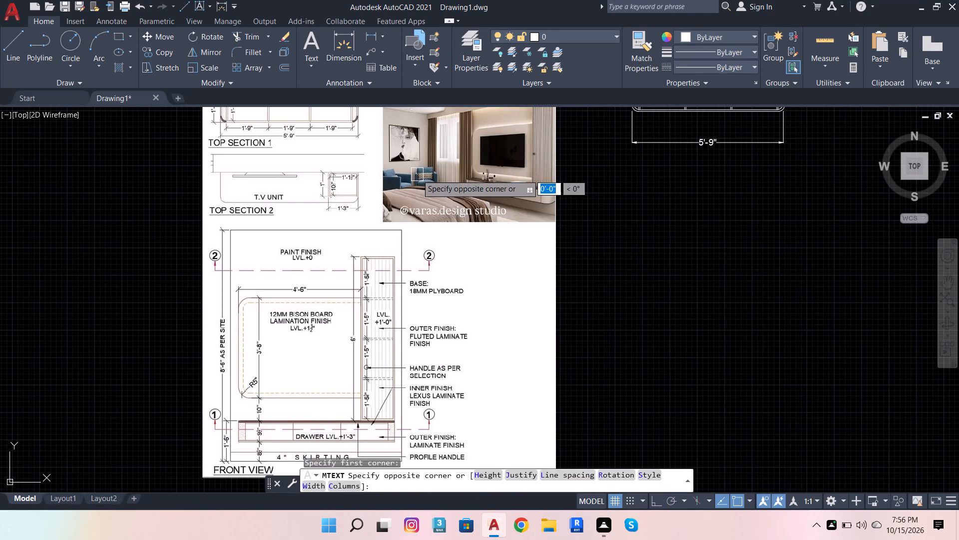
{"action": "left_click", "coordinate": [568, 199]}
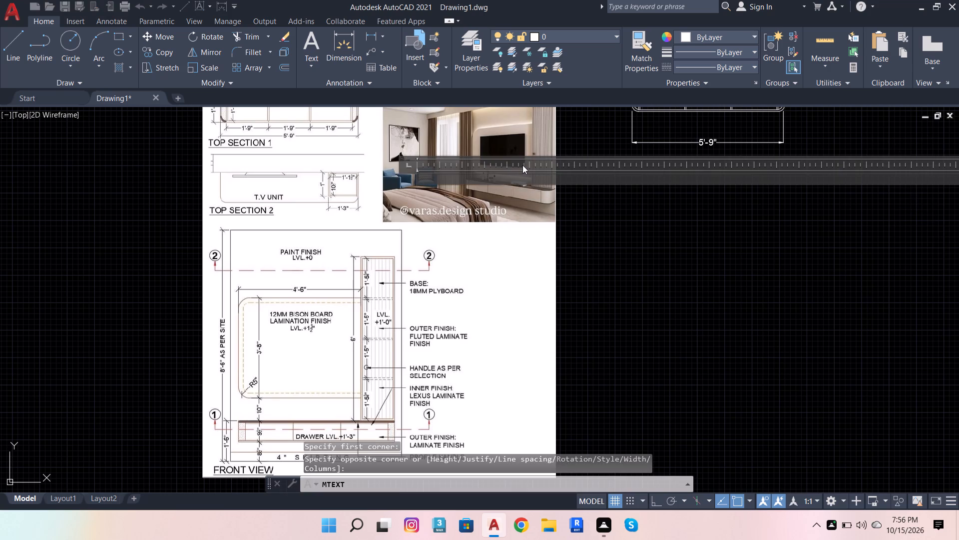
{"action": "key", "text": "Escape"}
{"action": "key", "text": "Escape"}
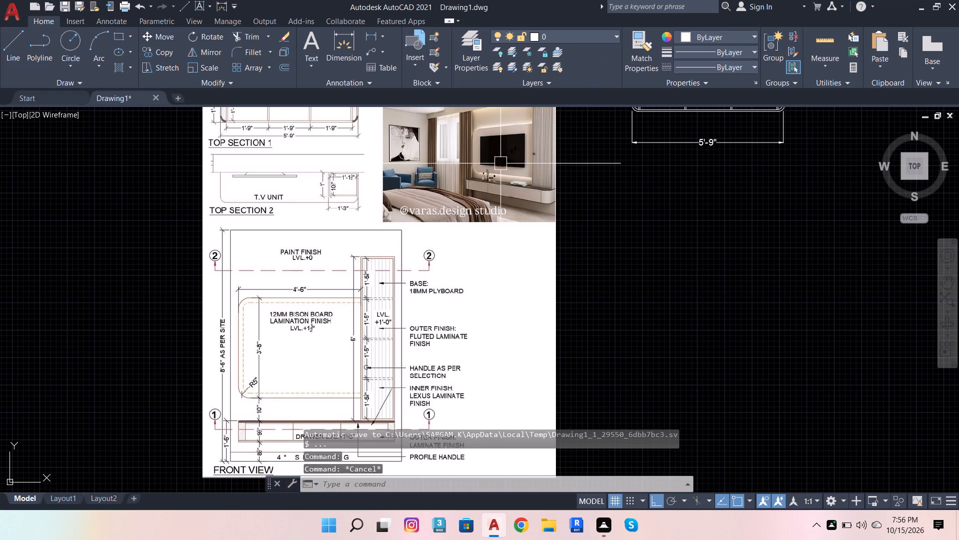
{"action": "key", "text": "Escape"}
Set the default text height (TEXTSIZE) to 4".
{"action": "type", "text": "TEX"}
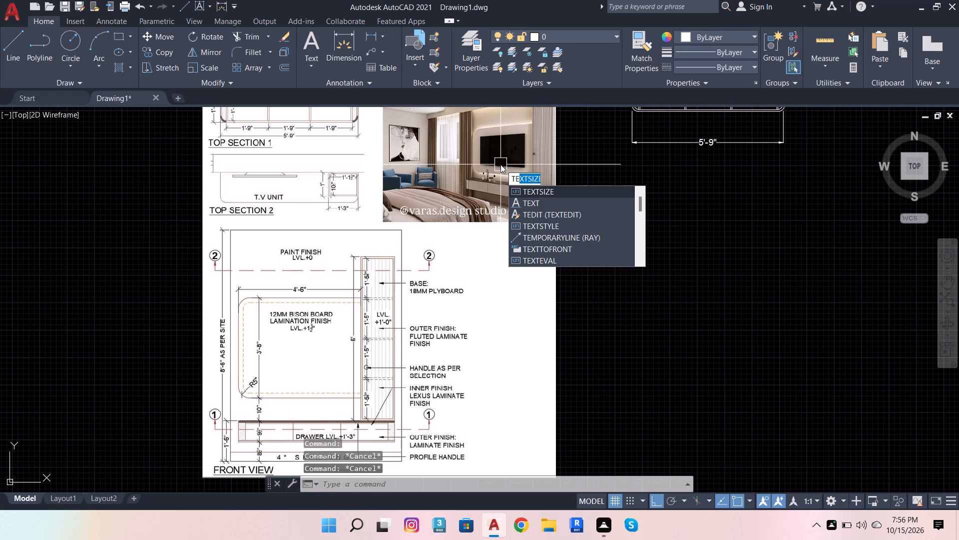
{"action": "left_click", "coordinate": [550, 188]}
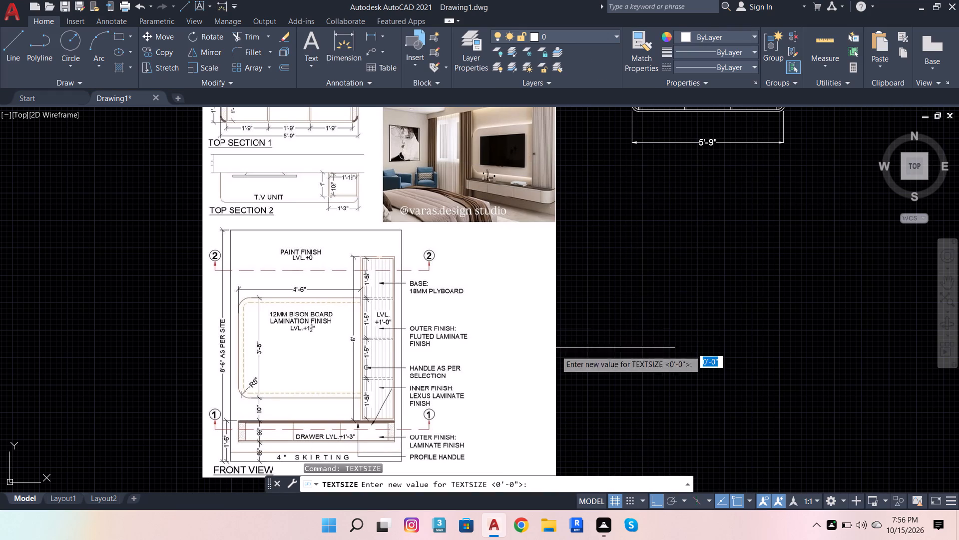
{"action": "left_click", "coordinate": [548, 483]}
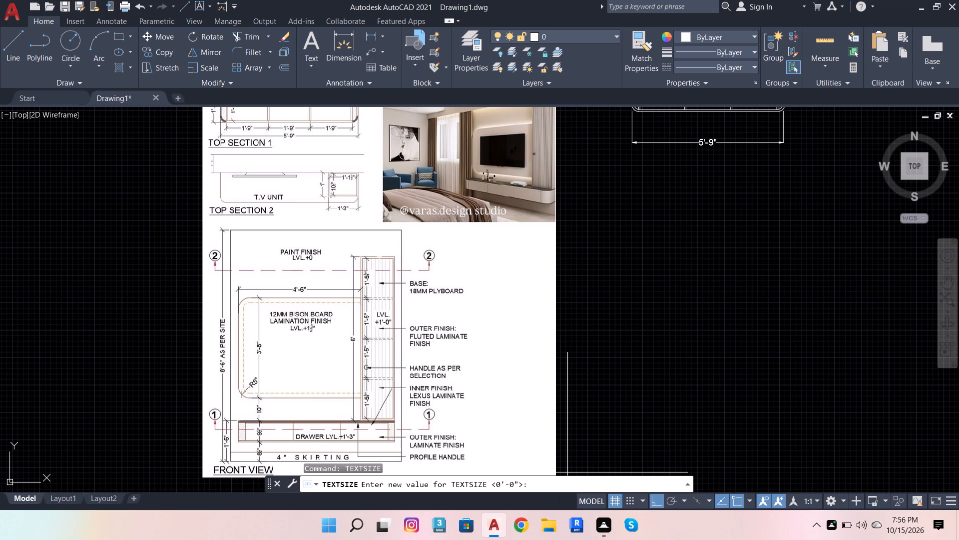
{"action": "key", "text": "4"}
{"action": "key", "text": "Return"}
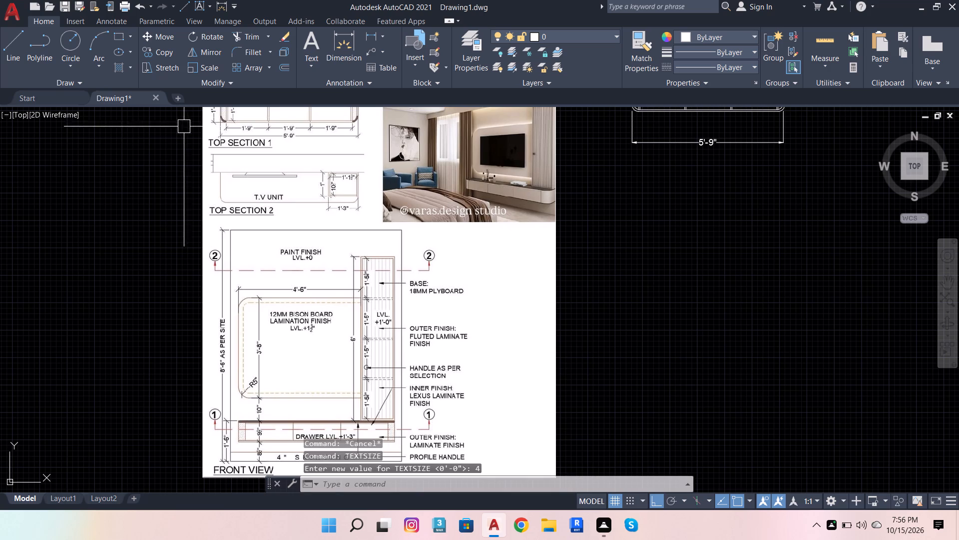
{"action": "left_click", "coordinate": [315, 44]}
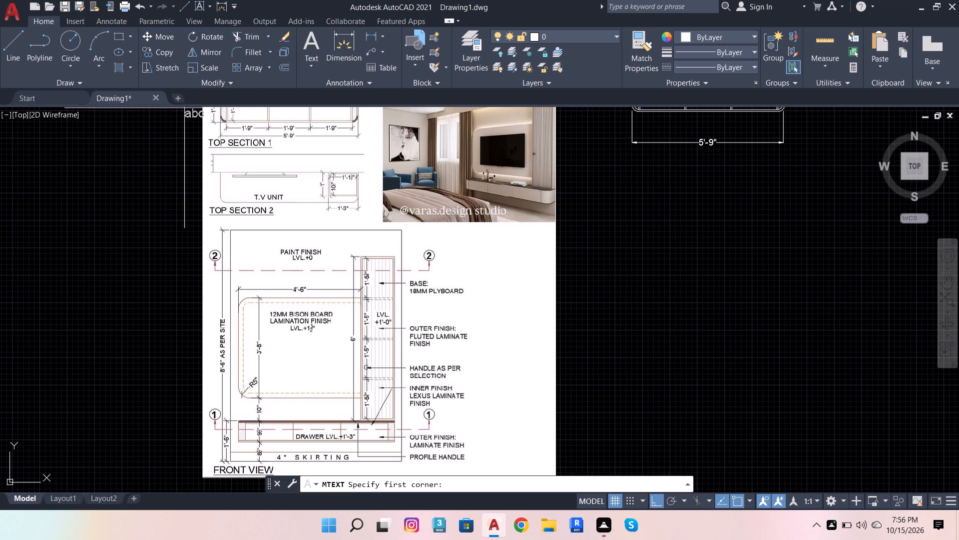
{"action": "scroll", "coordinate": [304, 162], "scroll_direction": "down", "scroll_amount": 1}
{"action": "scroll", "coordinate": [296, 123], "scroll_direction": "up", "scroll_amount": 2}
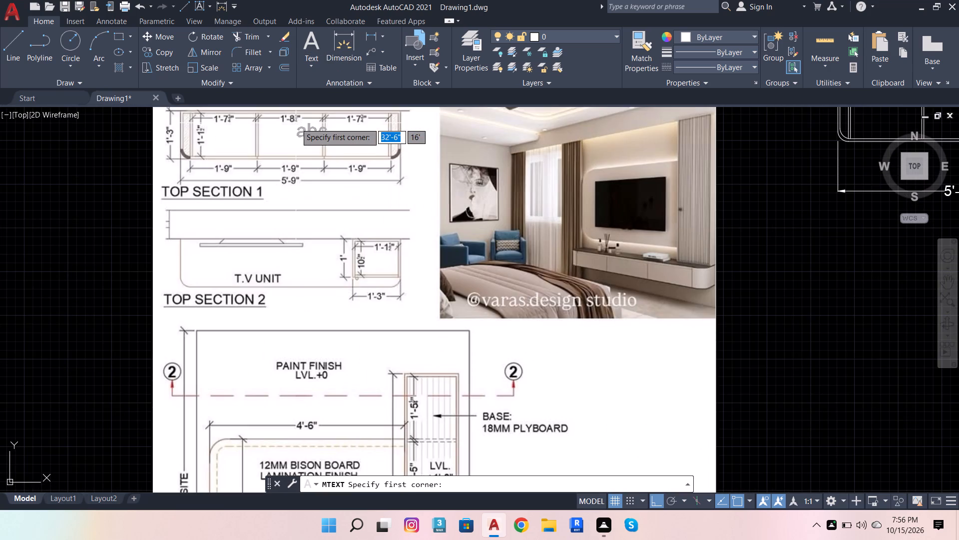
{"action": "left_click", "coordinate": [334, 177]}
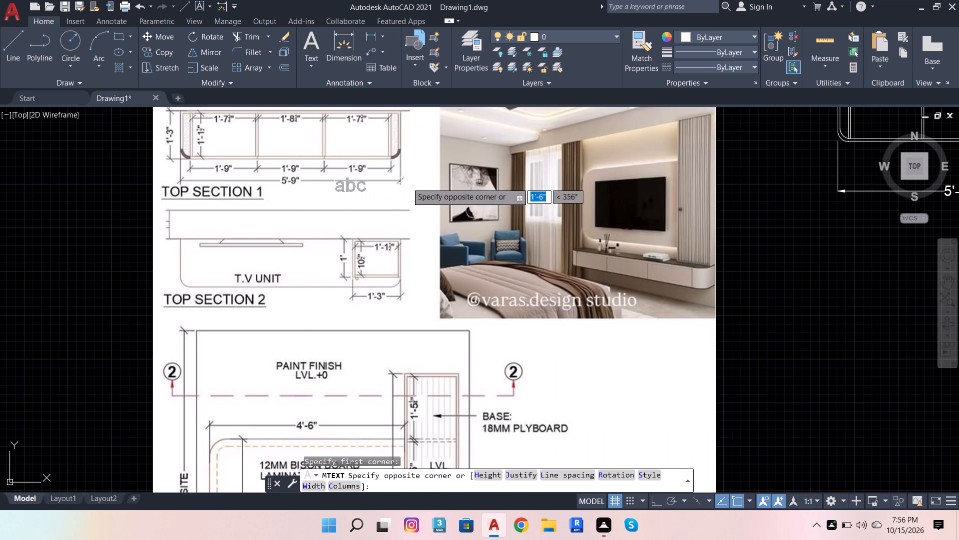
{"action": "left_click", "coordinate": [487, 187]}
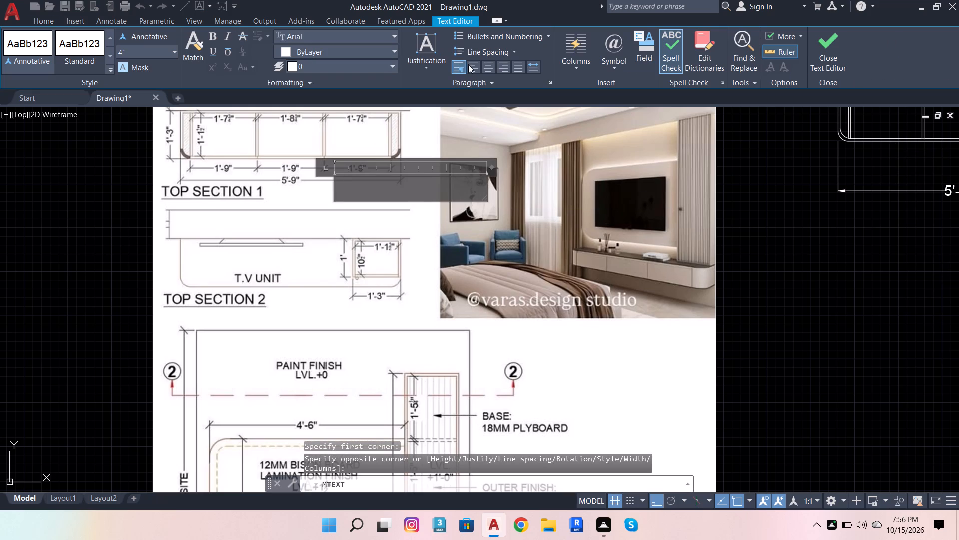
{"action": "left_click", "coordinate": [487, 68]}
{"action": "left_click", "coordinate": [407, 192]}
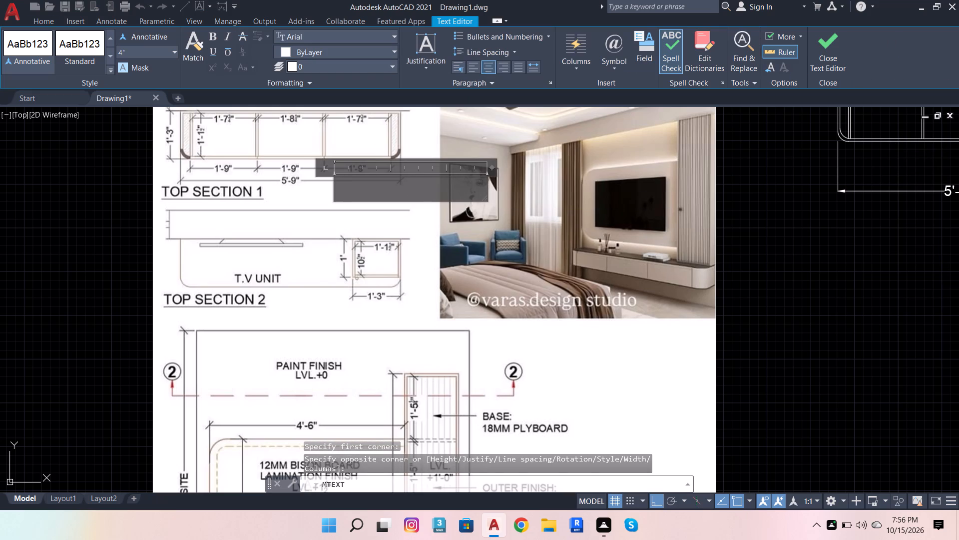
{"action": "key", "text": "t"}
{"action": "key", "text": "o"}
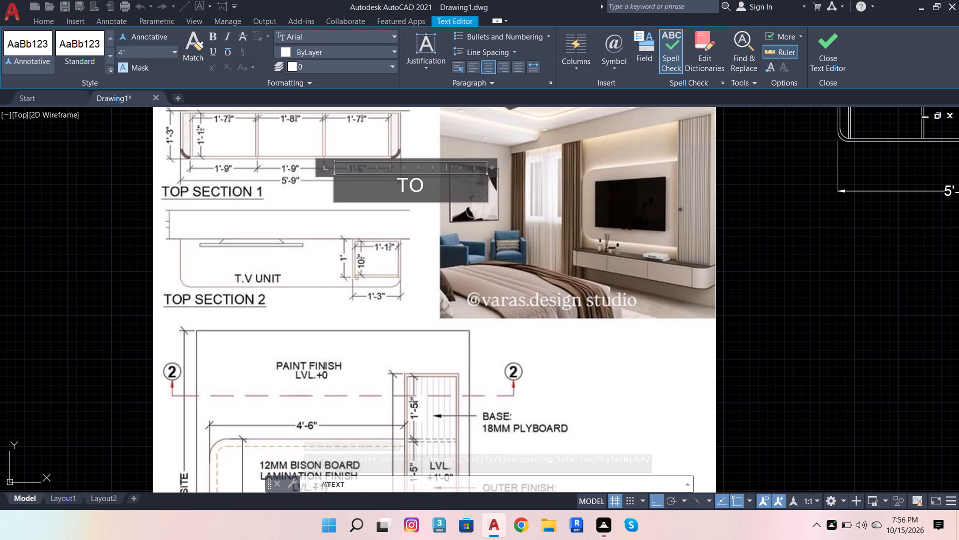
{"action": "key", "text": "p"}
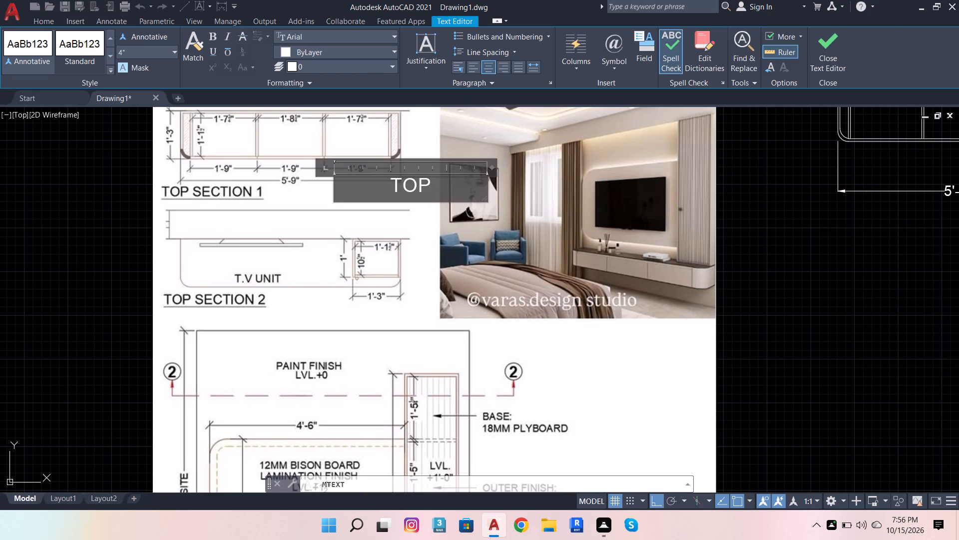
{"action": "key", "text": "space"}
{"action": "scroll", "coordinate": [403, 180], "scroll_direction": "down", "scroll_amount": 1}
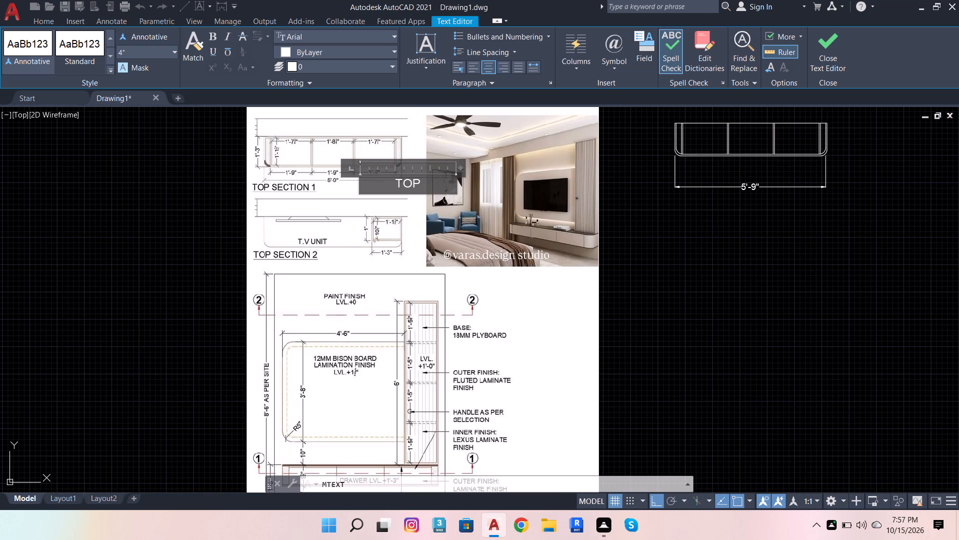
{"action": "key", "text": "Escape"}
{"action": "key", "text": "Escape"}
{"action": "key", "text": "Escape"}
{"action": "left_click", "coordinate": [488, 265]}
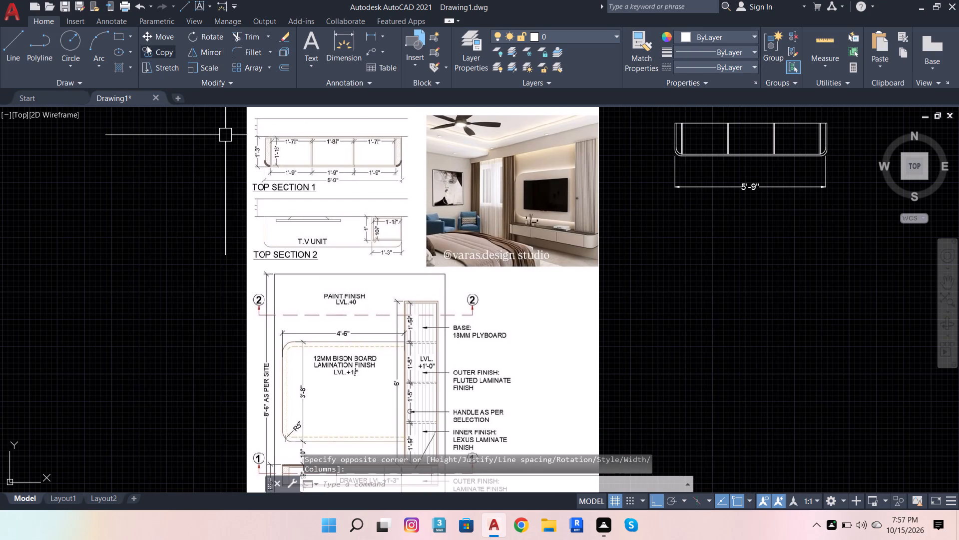
Draw a freehand upright rectangle in the empty model space to the left of the reference image, slightly shorter than the image.
{"action": "left_click", "coordinate": [122, 36]}
{"action": "scroll", "coordinate": [281, 143], "scroll_direction": "down", "scroll_amount": 3}
{"action": "scroll", "coordinate": [353, 183], "scroll_direction": "up", "scroll_amount": 1}
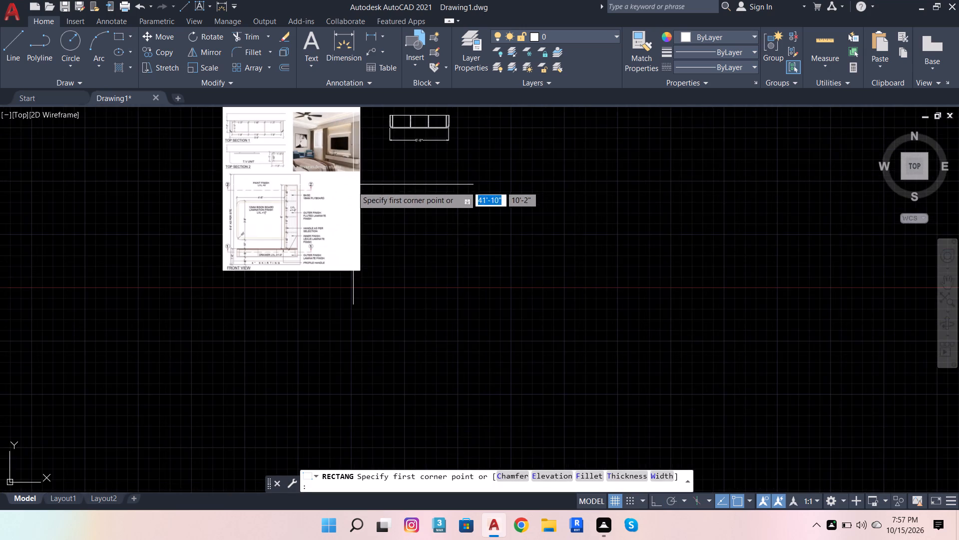
{"action": "scroll", "coordinate": [309, 218], "scroll_direction": "down", "scroll_amount": 2}
{"action": "scroll", "coordinate": [170, 208], "scroll_direction": "up", "scroll_amount": 2}
{"action": "left_click", "coordinate": [284, 140]}
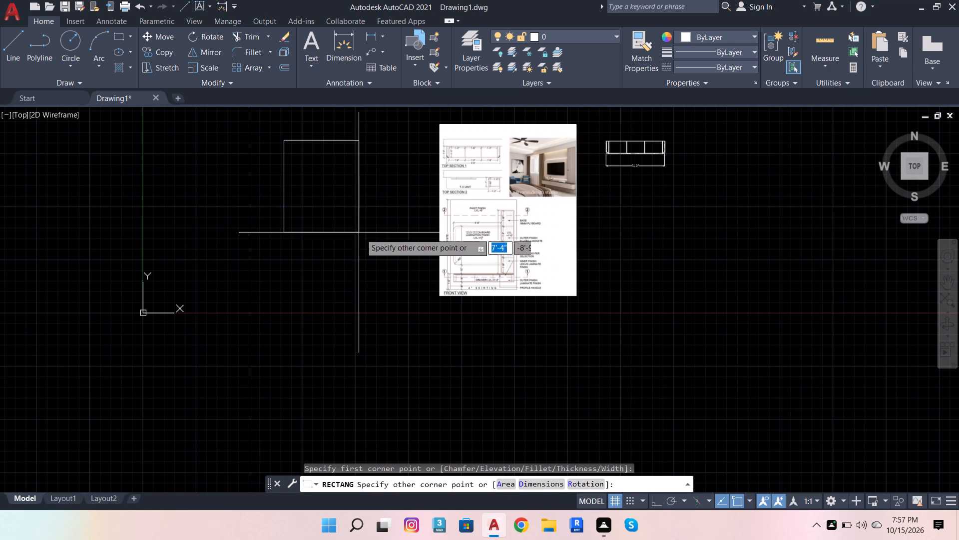
{"action": "left_click", "coordinate": [399, 287]}
{"action": "key", "text": "Escape"}
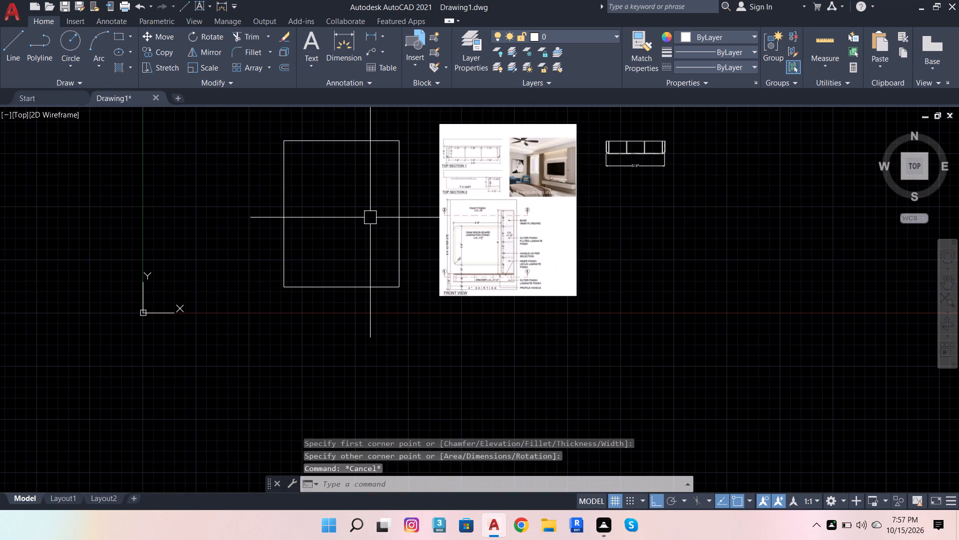
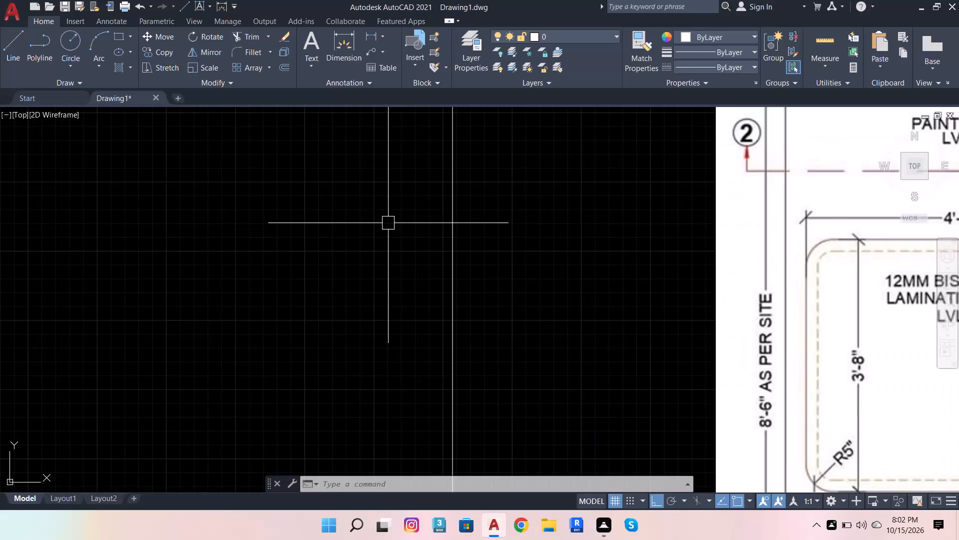
Add a multiline text label reading "TOP SECTION 1" in capitals inside the new frame rectangle, at the 4" text height.
{"action": "scroll", "coordinate": [388, 223], "scroll_direction": "down", "scroll_amount": 3}
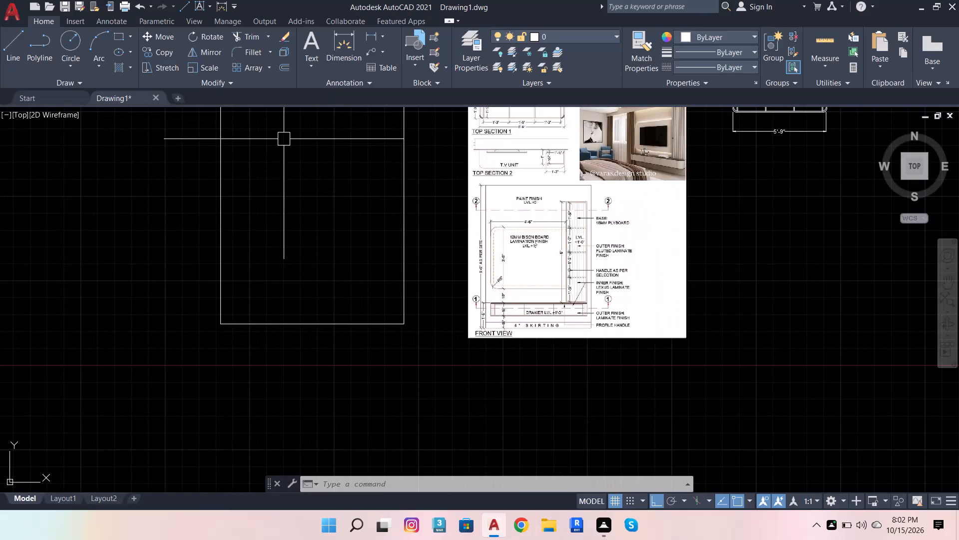
{"action": "scroll", "coordinate": [283, 139], "scroll_direction": "up", "scroll_amount": 3}
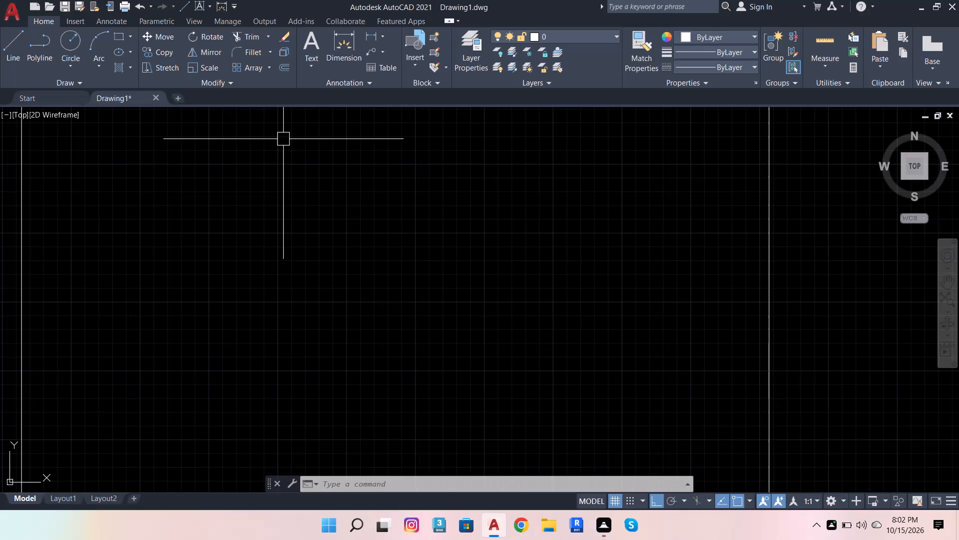
{"action": "scroll", "coordinate": [283, 139], "scroll_direction": "up", "scroll_amount": 1}
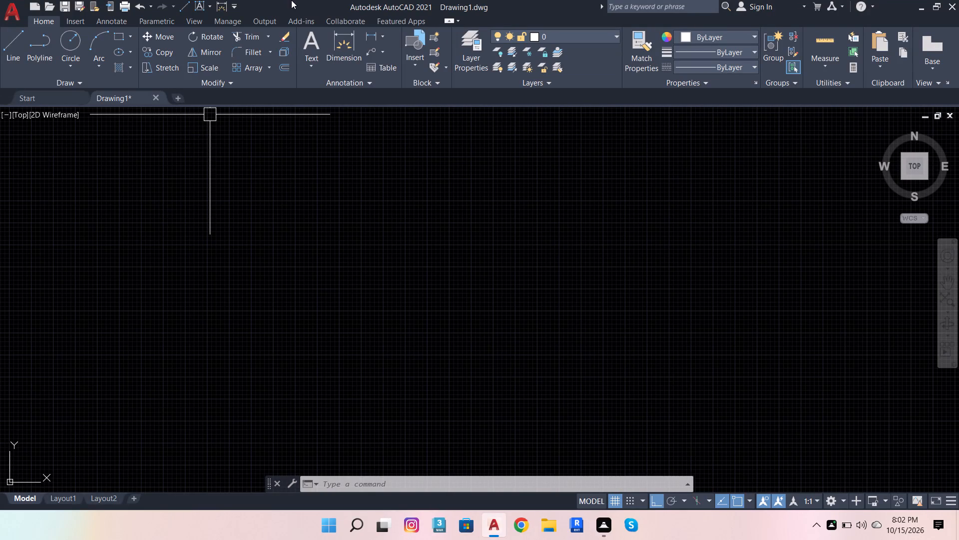
{"action": "left_click", "coordinate": [308, 49]}
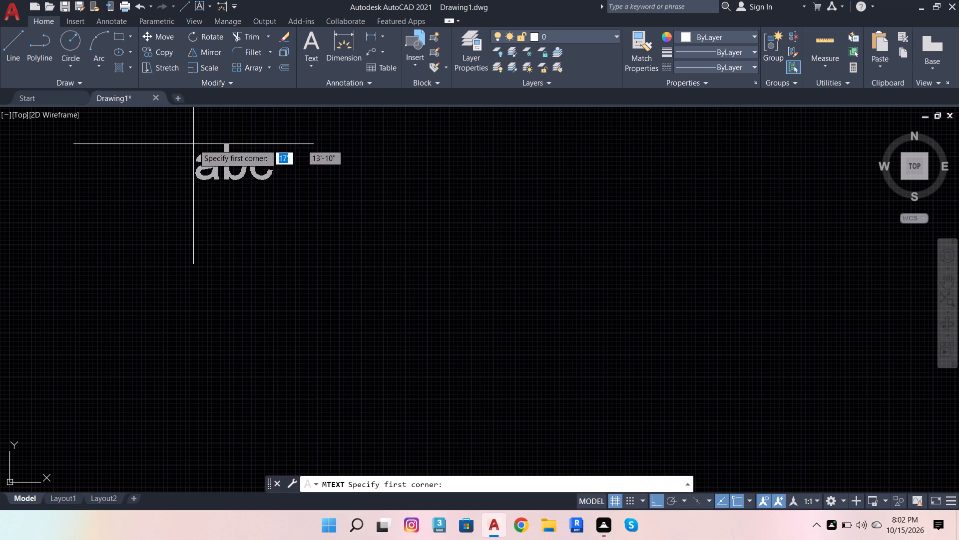
{"action": "left_click_drag", "start_coordinate": [193, 144], "coordinate": [571, 247]}
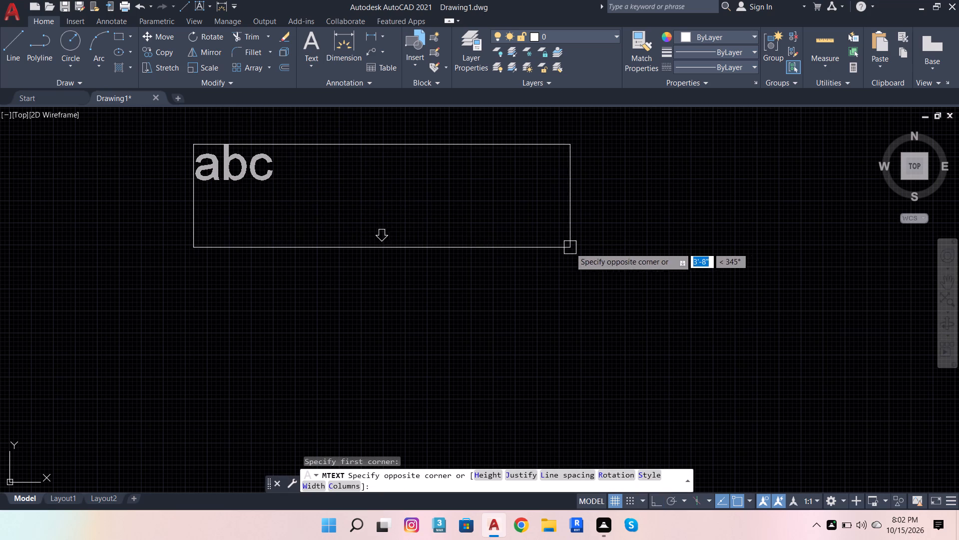
{"action": "left_click_drag", "start_coordinate": [571, 247], "coordinate": [659, 225]}
{"action": "left_click", "coordinate": [659, 225]}
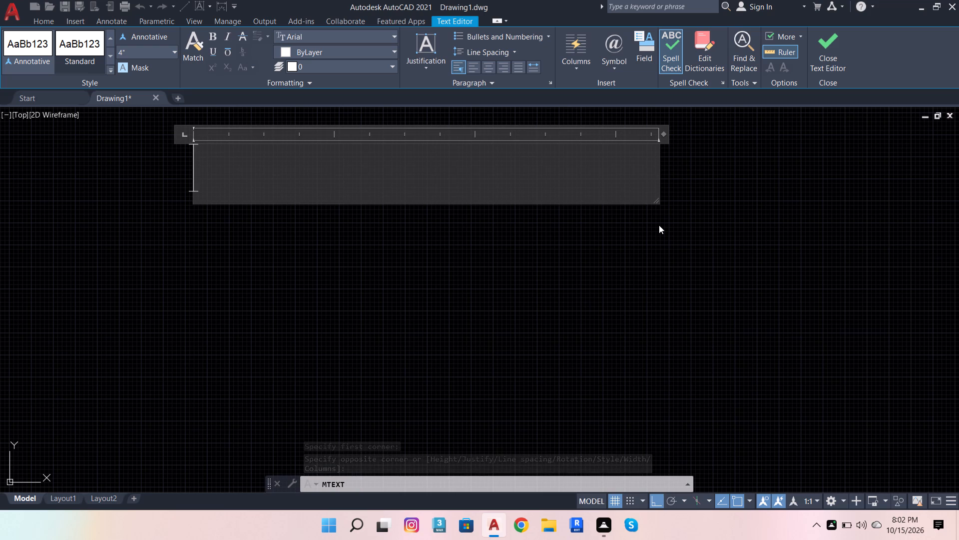
{"action": "key", "text": "t"}
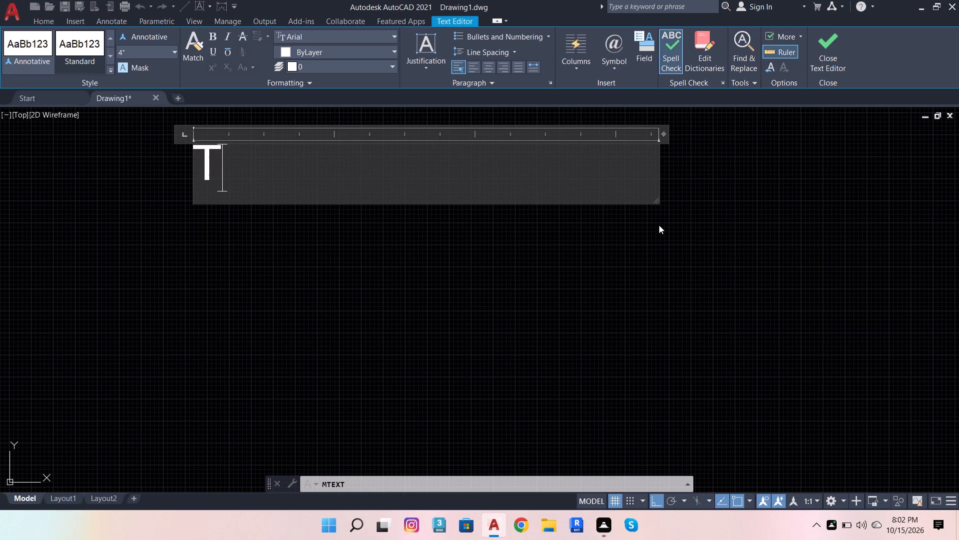
{"action": "type", "text": "OP"}
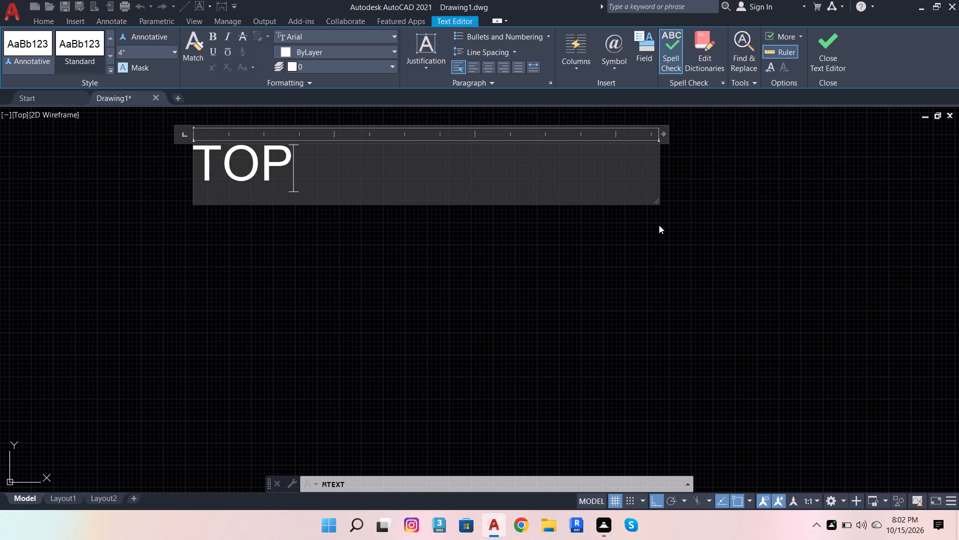
{"action": "key", "text": "space"}
{"action": "key", "text": "s"}
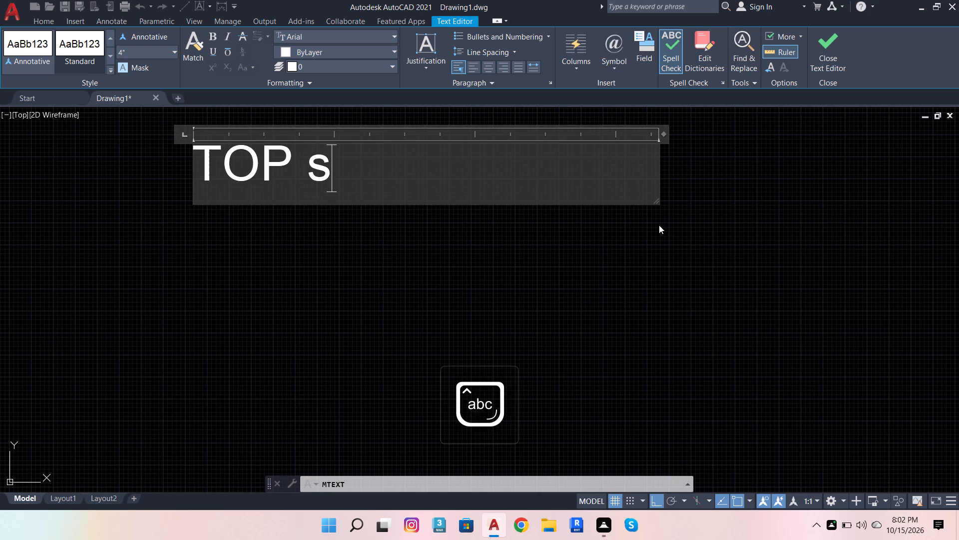
{"action": "type", "text": "ect"}
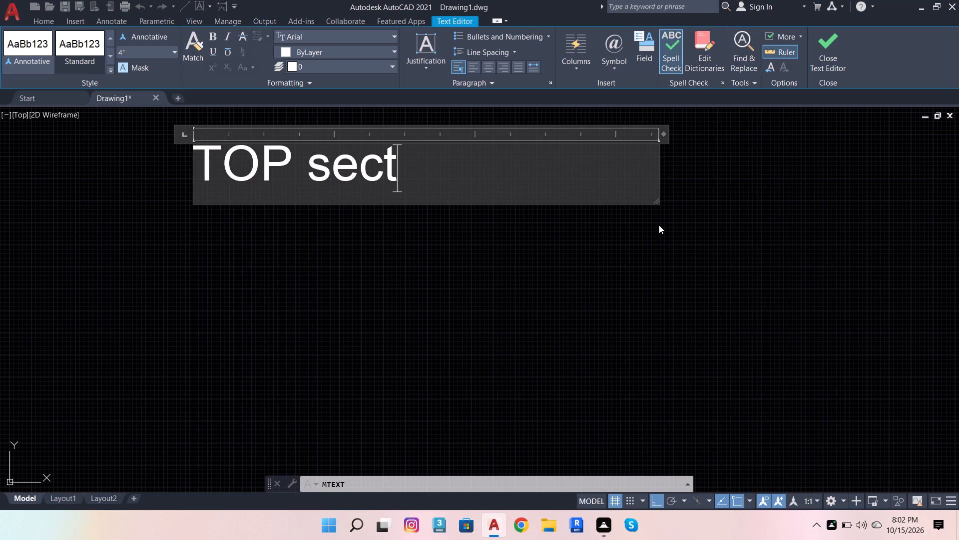
{"action": "type", "text": "ion"}
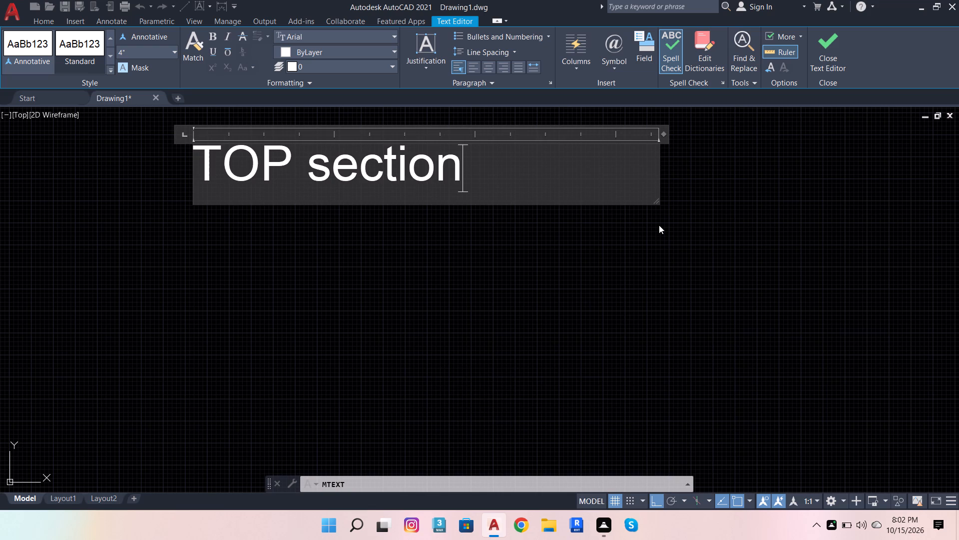
{"action": "key", "text": "BackSpace"}
{"action": "key", "text": "BackSpace"}
{"action": "key", "text": "BackSpace"}
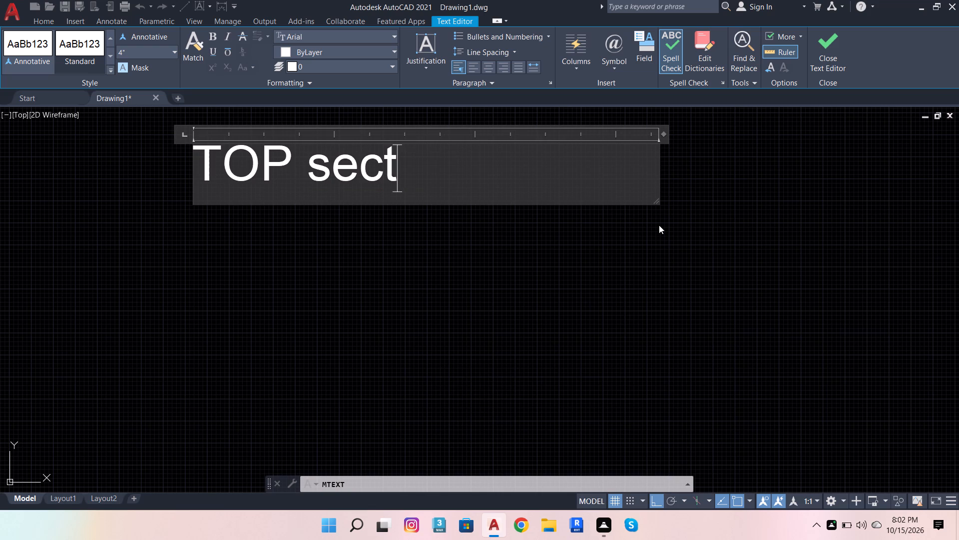
{"action": "key", "text": "BackSpace"}
{"action": "key", "text": "BackSpace"}
{"action": "key", "text": "BackSpace"}
{"action": "key", "text": "BackSpace"}
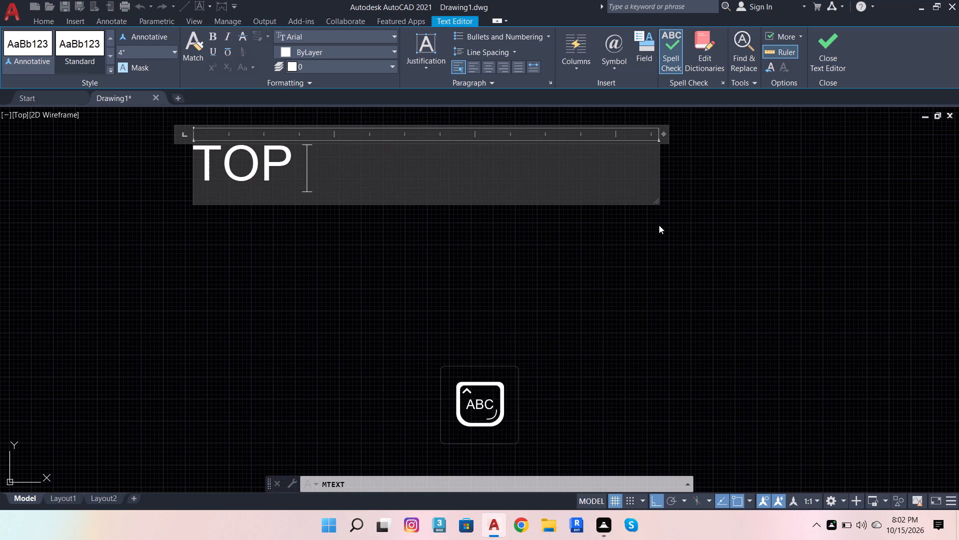
{"action": "type", "text": "SE"}
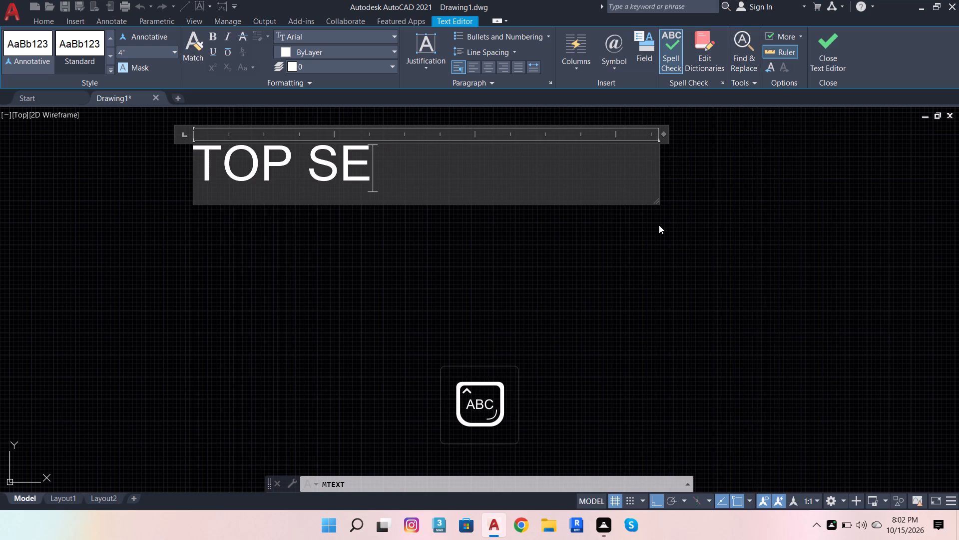
{"action": "key", "text": "c"}
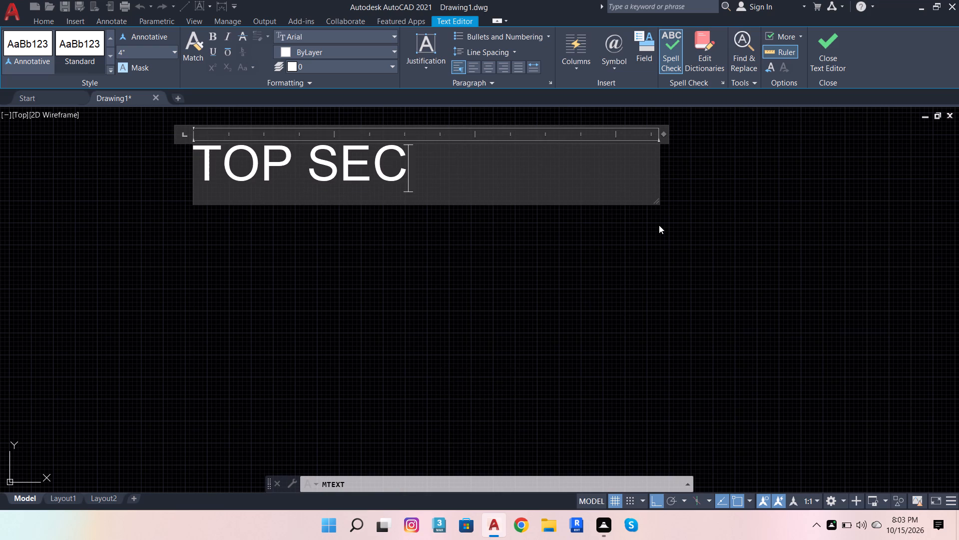
{"action": "type", "text": "TI"}
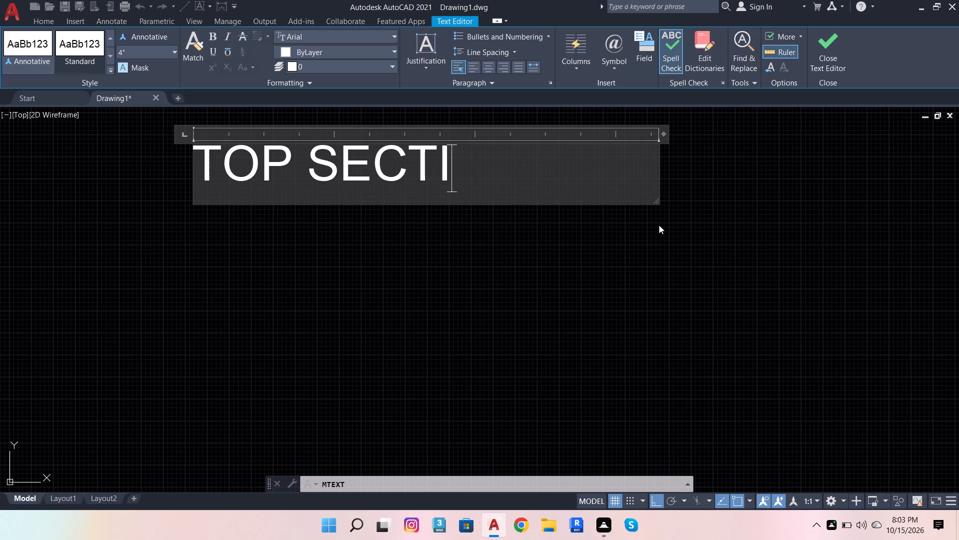
{"action": "type", "text": "ON"}
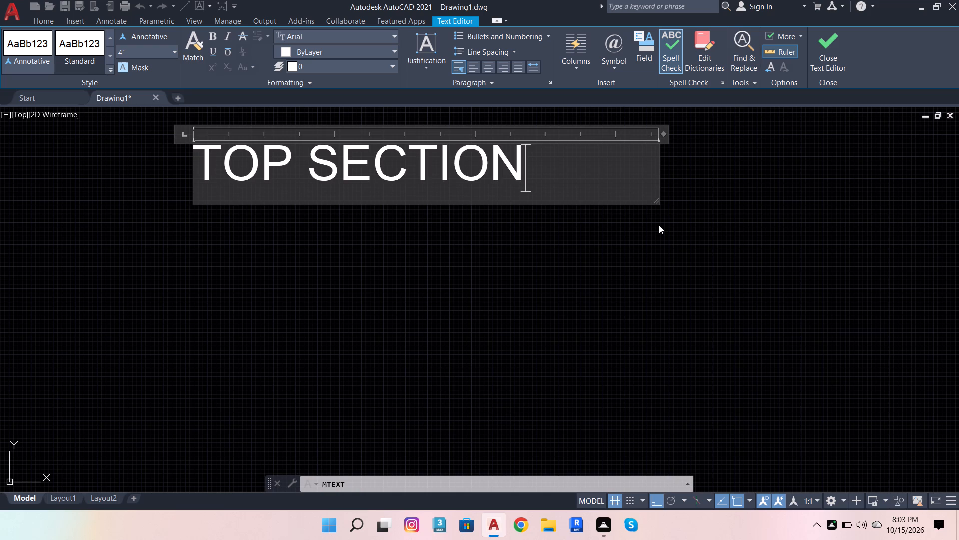
{"action": "key", "text": "space"}
{"action": "key", "text": "1"}
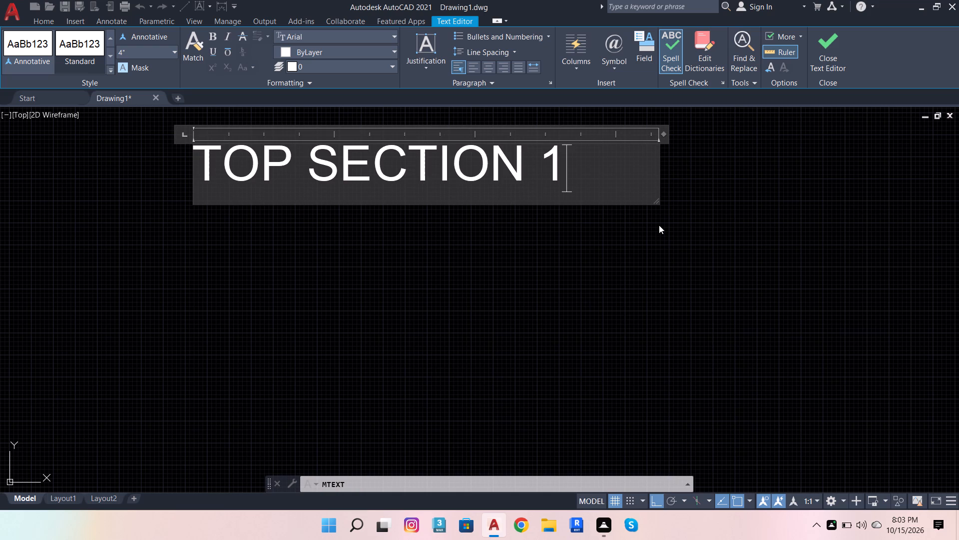
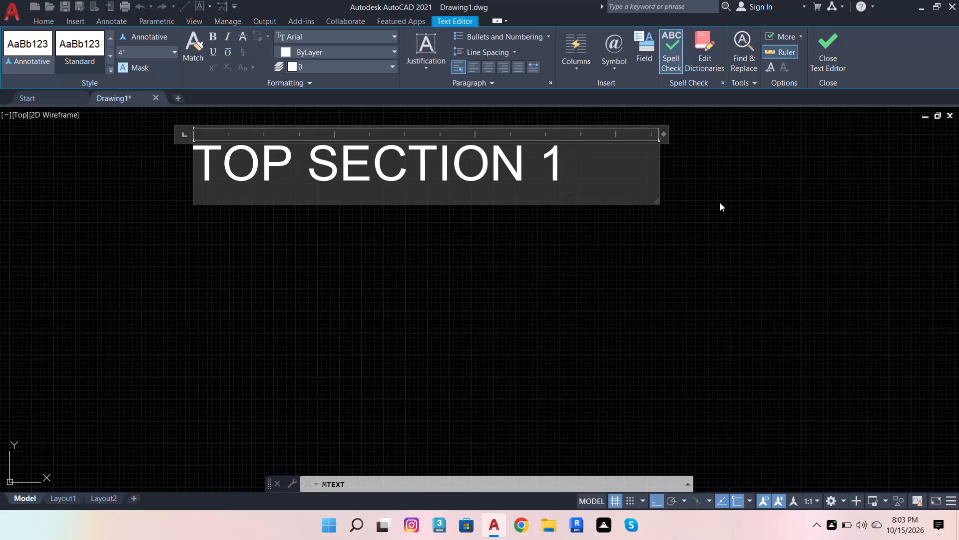
Finish the "TOP SECTION 1" multiline text label and leave text editing.
{"action": "left_click", "coordinate": [707, 199]}
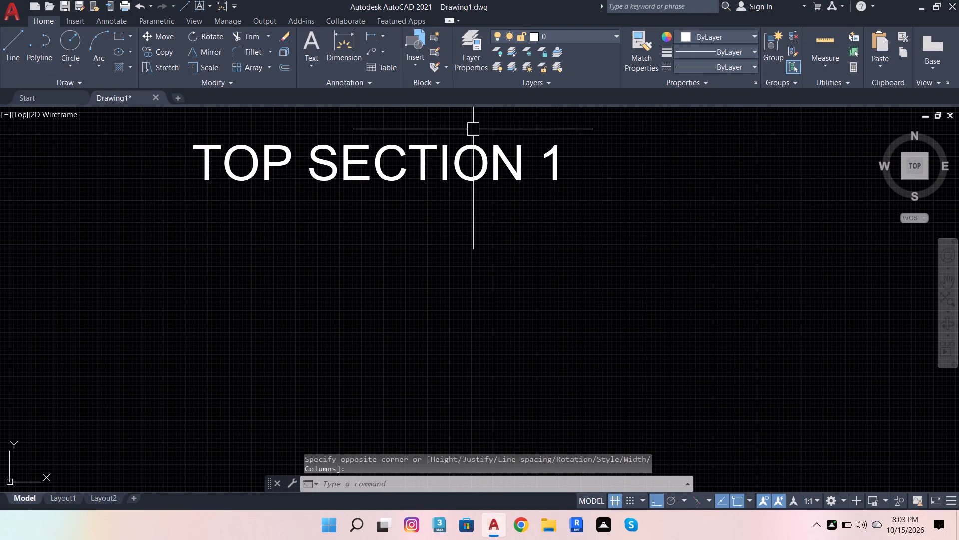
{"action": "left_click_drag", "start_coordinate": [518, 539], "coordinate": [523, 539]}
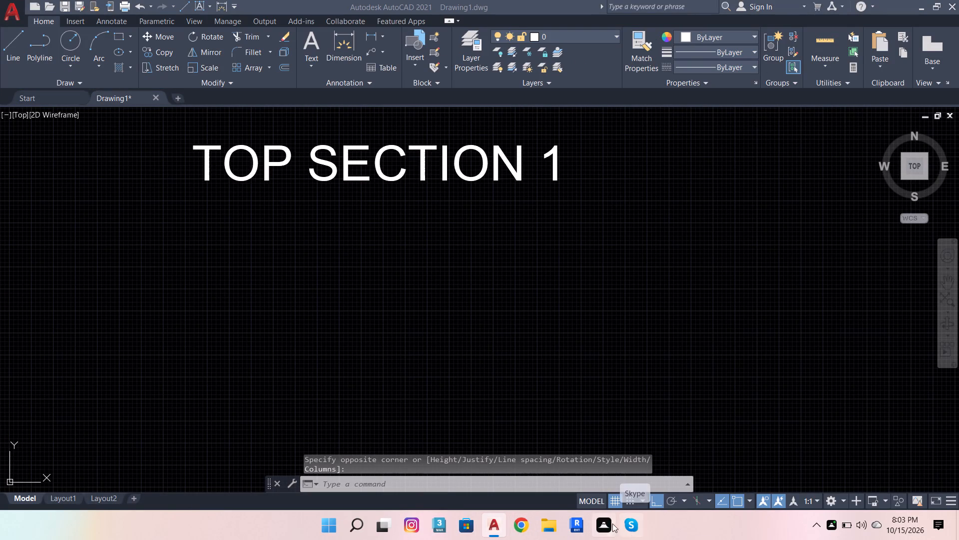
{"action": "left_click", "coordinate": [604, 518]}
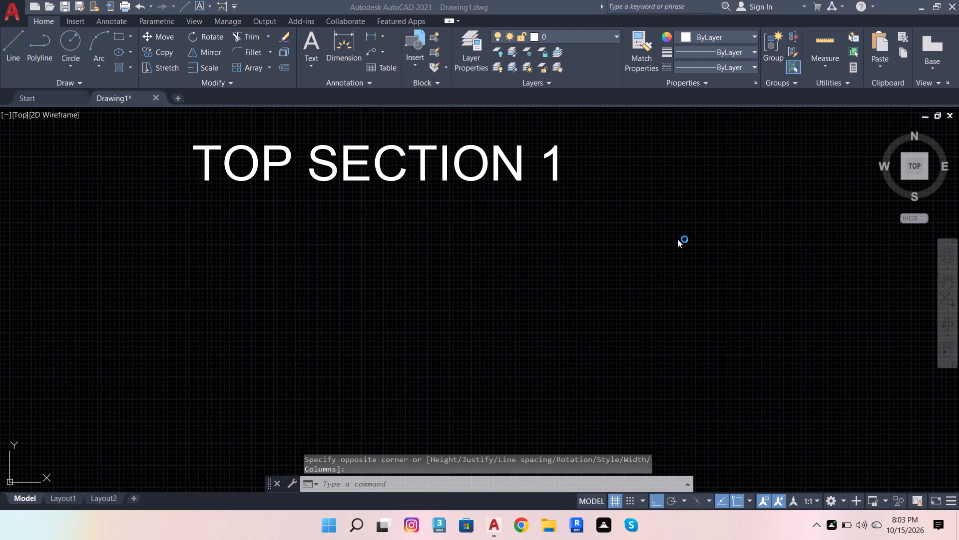
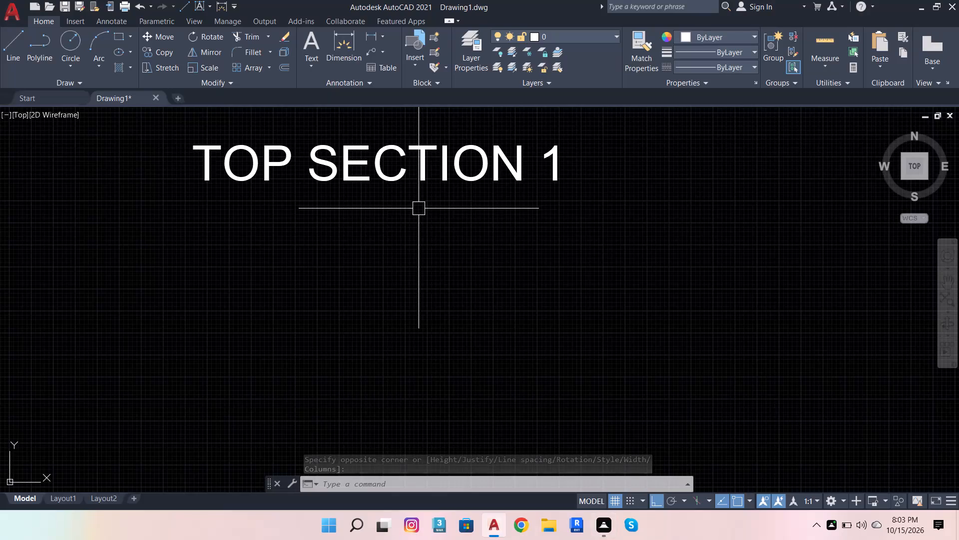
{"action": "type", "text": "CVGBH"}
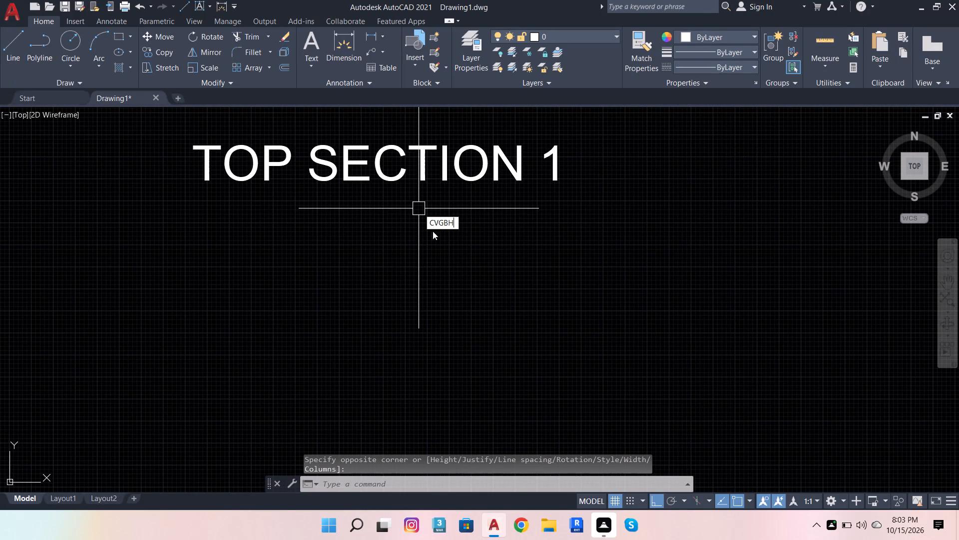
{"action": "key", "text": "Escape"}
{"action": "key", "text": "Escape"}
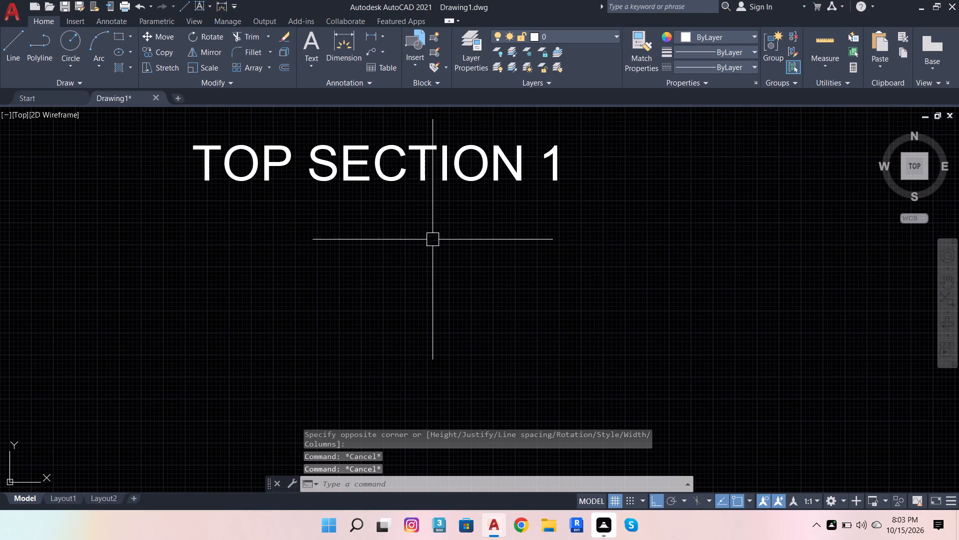
Add a multiline text label reading "TOP SECTION 2" below the "TOP SECTION 1" label.
{"action": "left_click", "coordinate": [301, 44]}
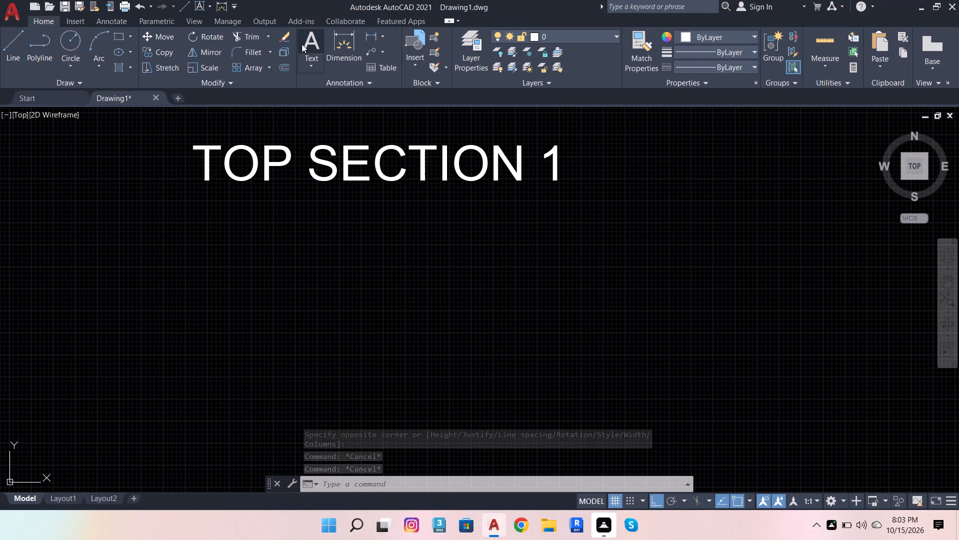
{"action": "left_click_drag", "start_coordinate": [203, 231], "coordinate": [209, 231]}
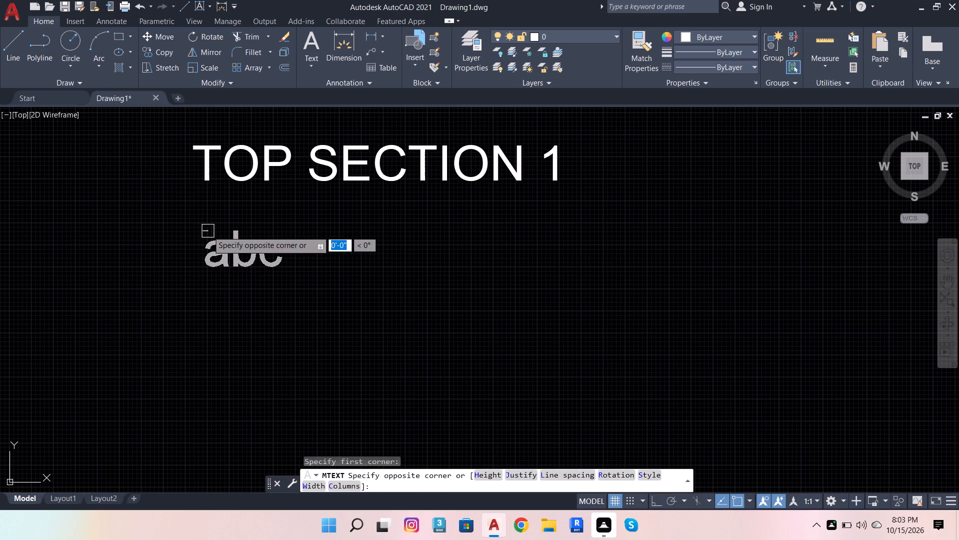
{"action": "left_click_drag", "start_coordinate": [209, 231], "coordinate": [838, 346]}
{"action": "left_click", "coordinate": [837, 342]}
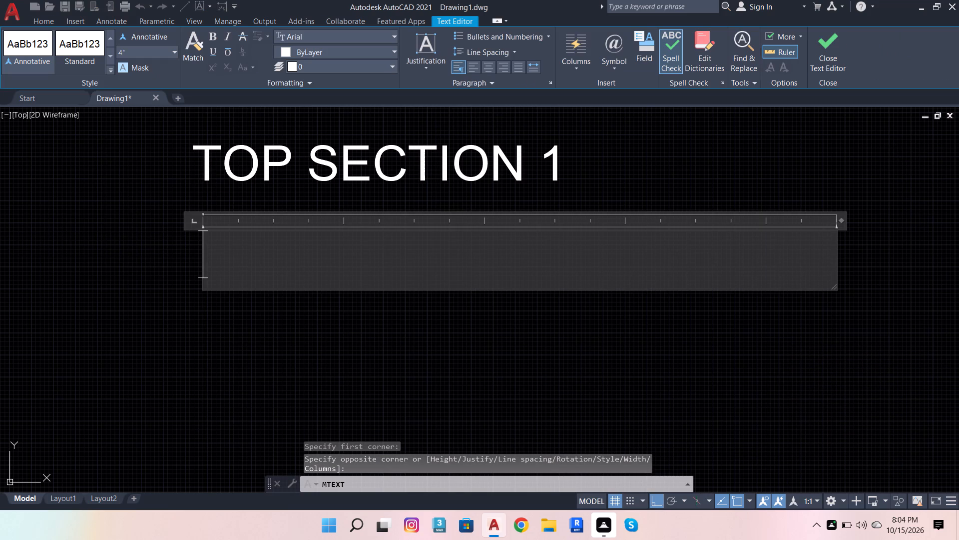
{"action": "key", "text": "t"}
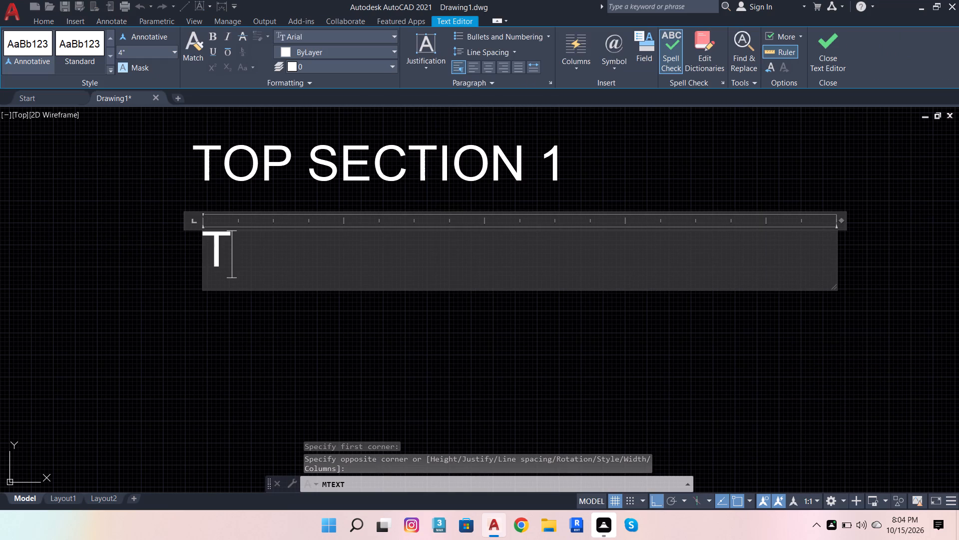
{"action": "key", "text": "o"}
{"action": "key", "text": "p"}
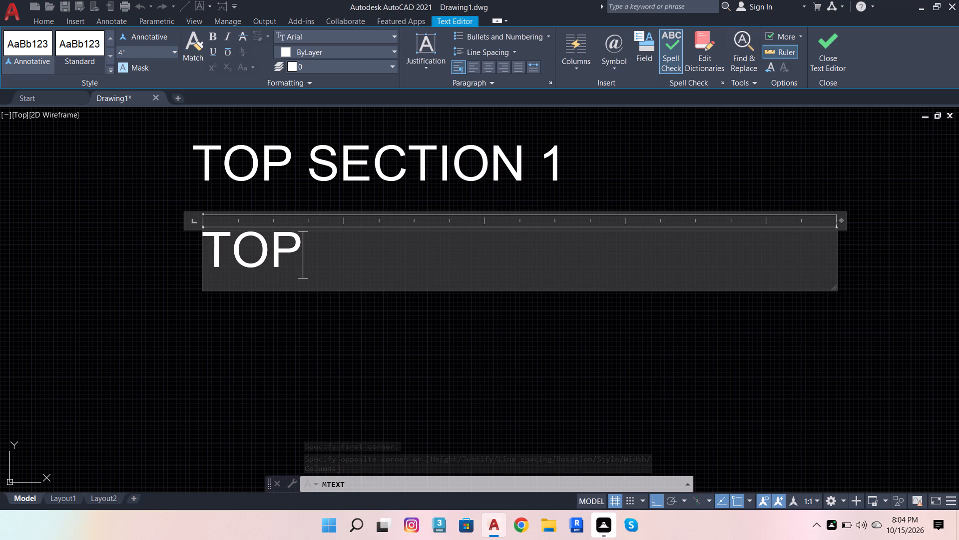
{"action": "type", "text": "SE"}
{"action": "key", "text": "c"}
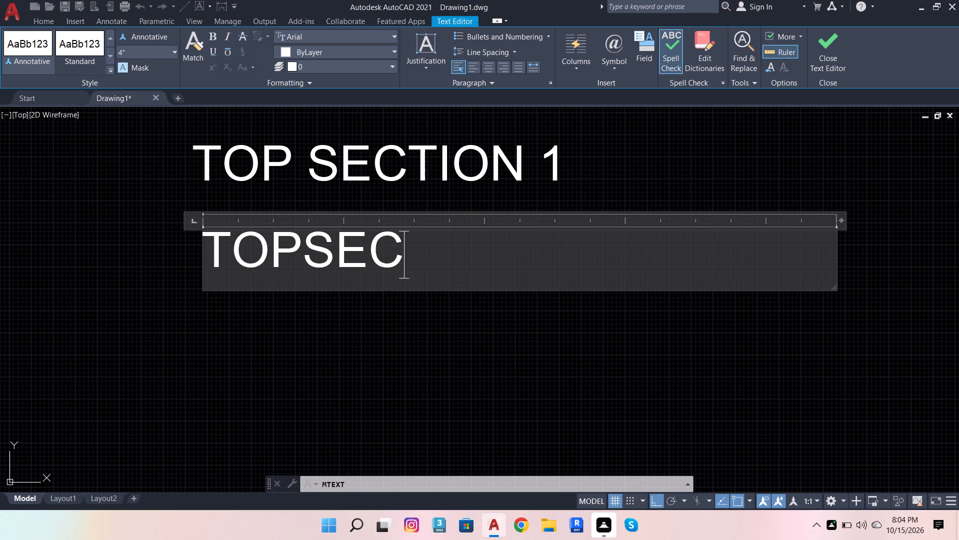
{"action": "type", "text": "TION"}
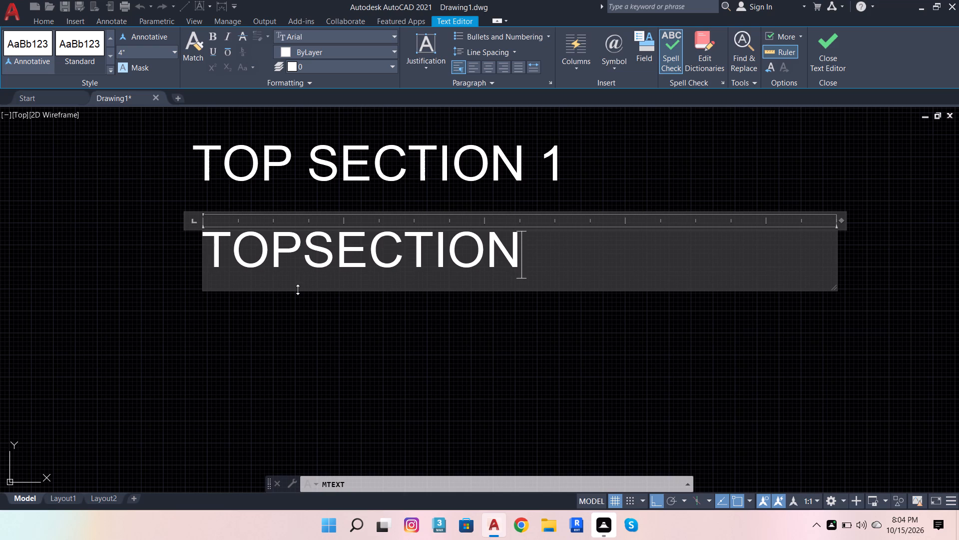
{"action": "left_click", "coordinate": [300, 249]}
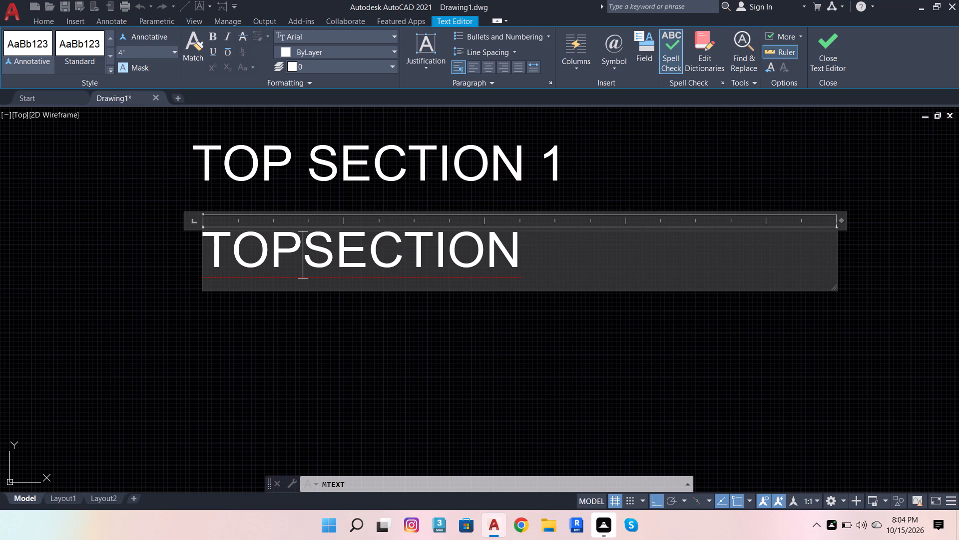
{"action": "key", "text": "space"}
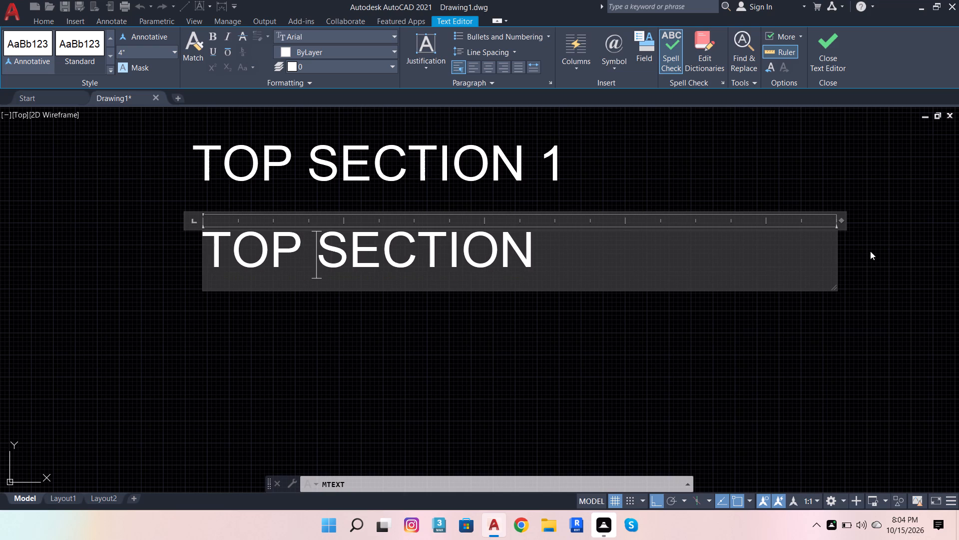
{"action": "left_click", "coordinate": [546, 245]}
{"action": "key", "text": "space"}
{"action": "key", "text": "2"}
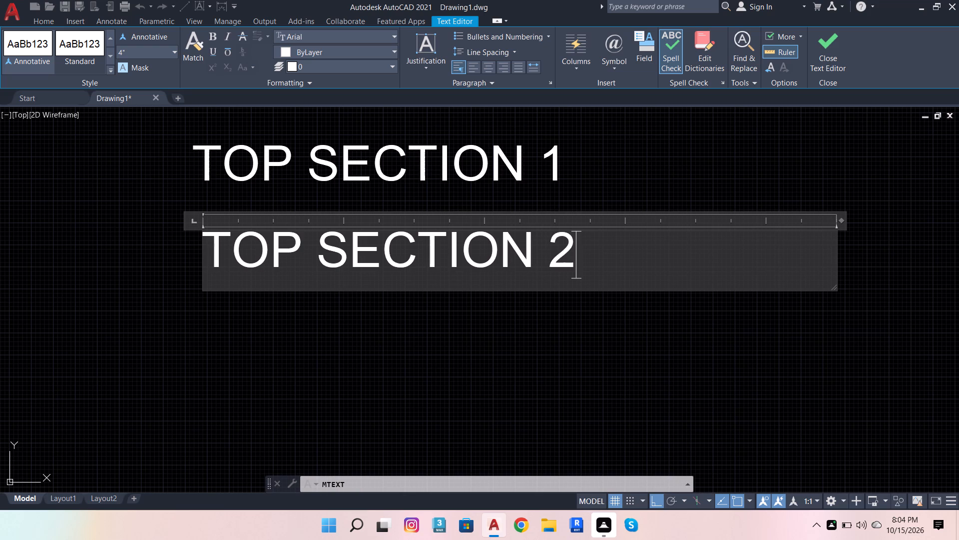
{"action": "left_click", "coordinate": [707, 152]}
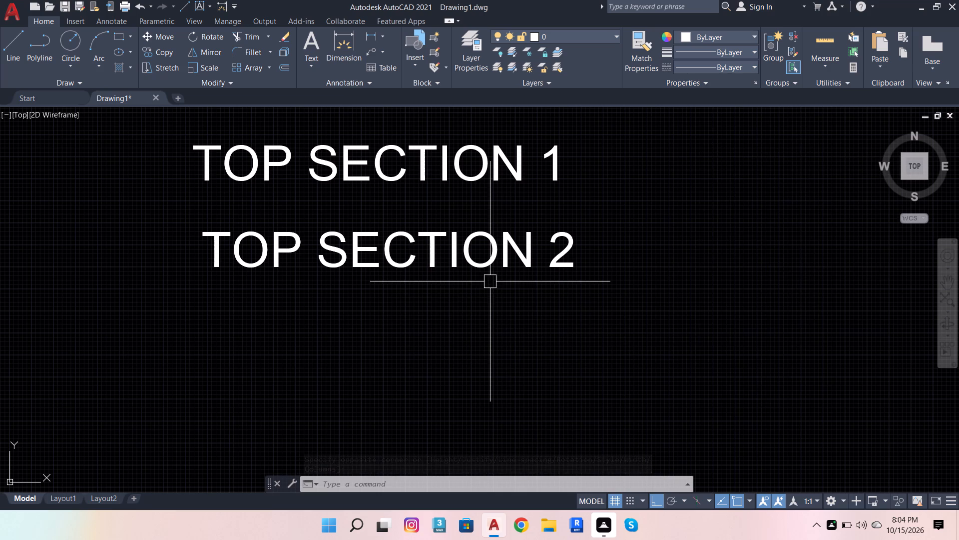
Add a multiline text label reading "TV UNIT" below the "TOP SECTION 2" label.
{"action": "left_click_drag", "start_coordinate": [222, 304], "coordinate": [337, 367]}
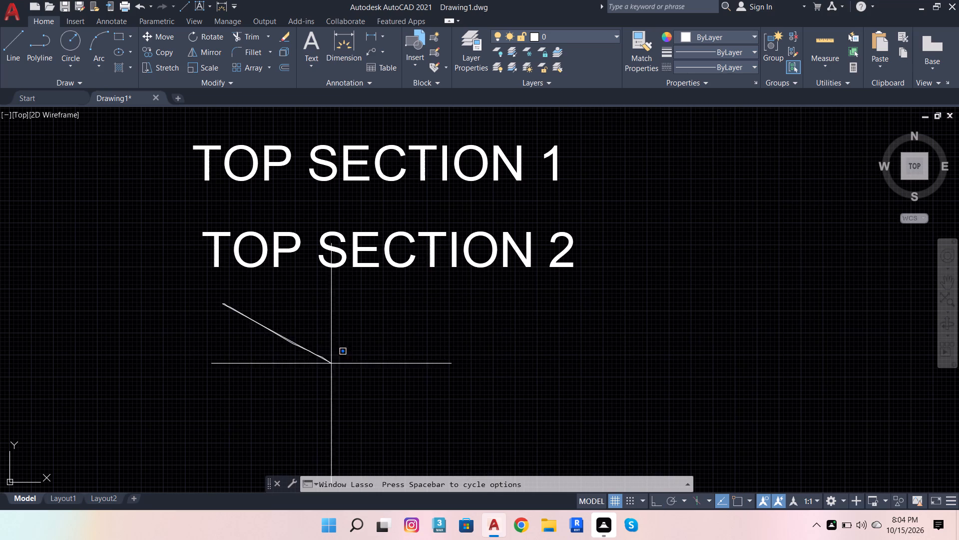
{"action": "left_click_drag", "start_coordinate": [337, 367], "coordinate": [451, 388]}
{"action": "key", "text": "space"}
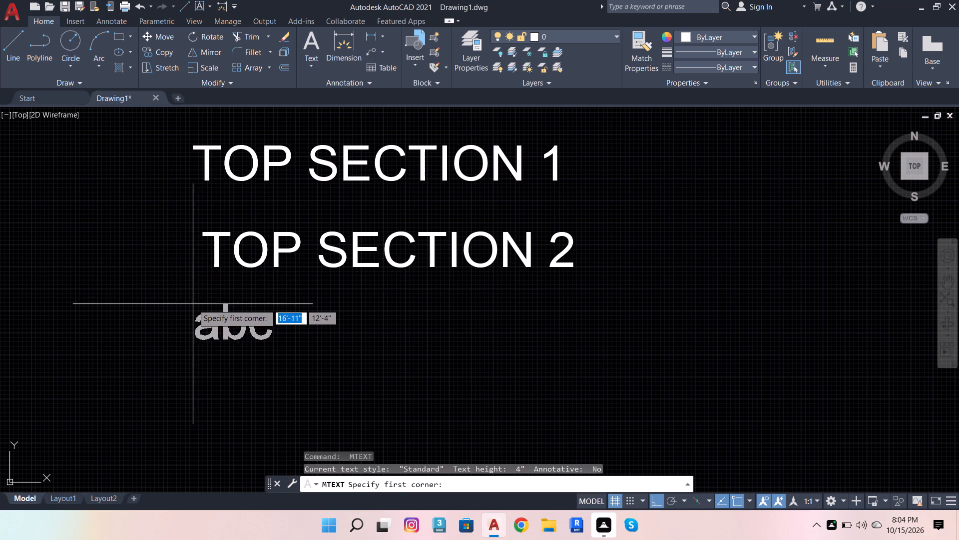
{"action": "left_click_drag", "start_coordinate": [209, 309], "coordinate": [748, 350]}
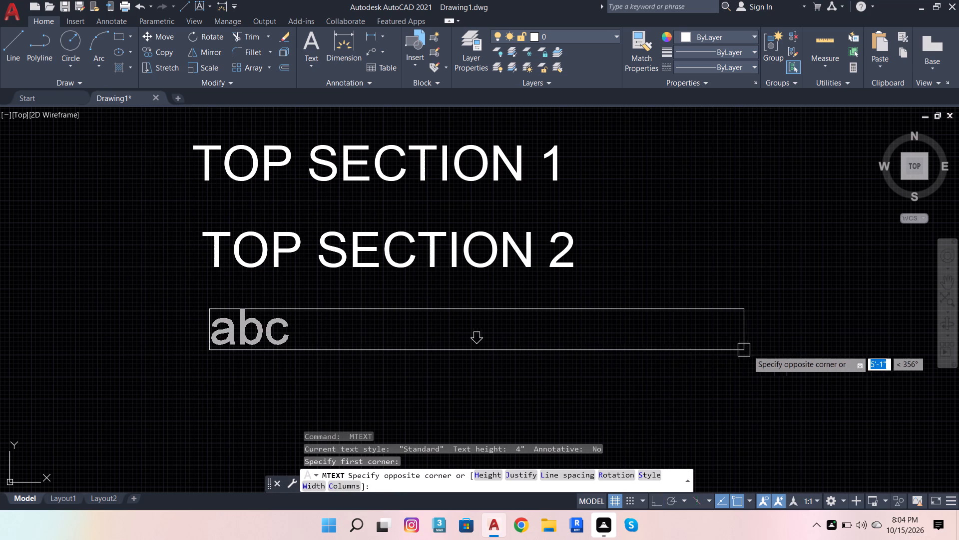
{"action": "left_click_drag", "start_coordinate": [748, 350], "coordinate": [835, 361]}
{"action": "left_click", "coordinate": [835, 361]}
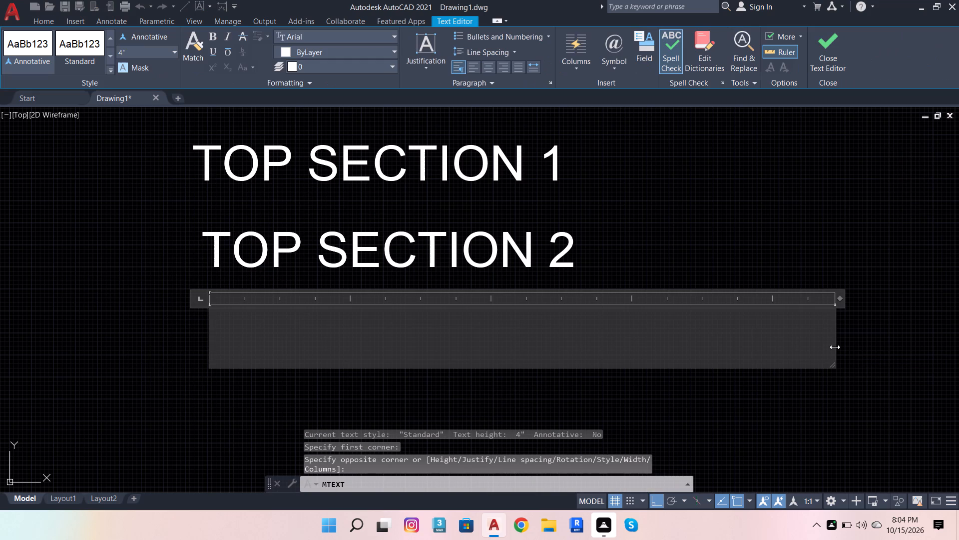
{"action": "key", "text": "t"}
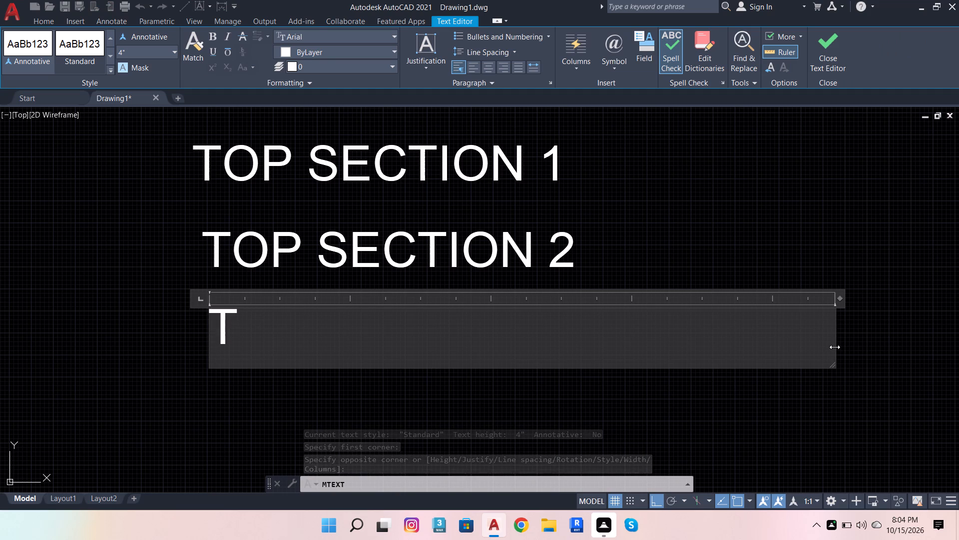
{"action": "type", "text": "V U"}
{"action": "type", "text": "NI"}
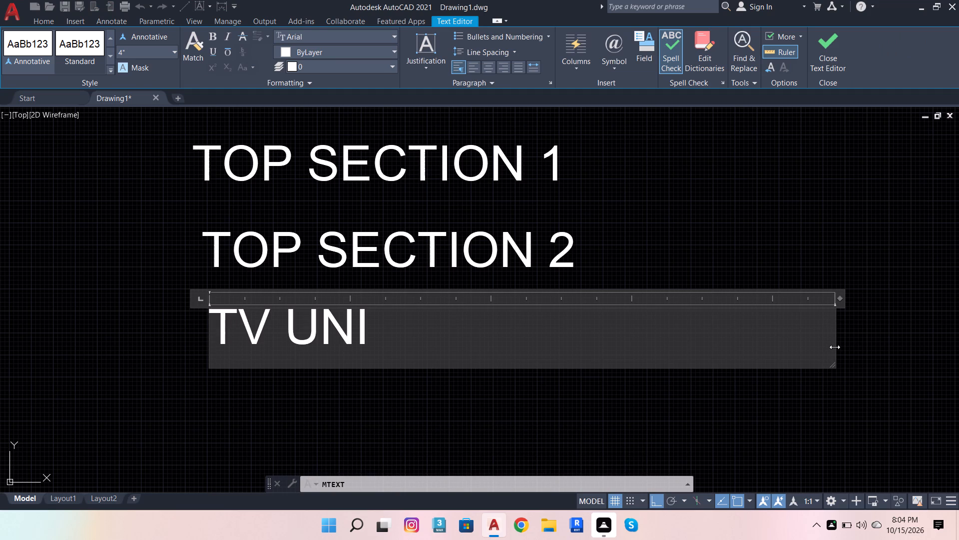
{"action": "key", "text": "t"}
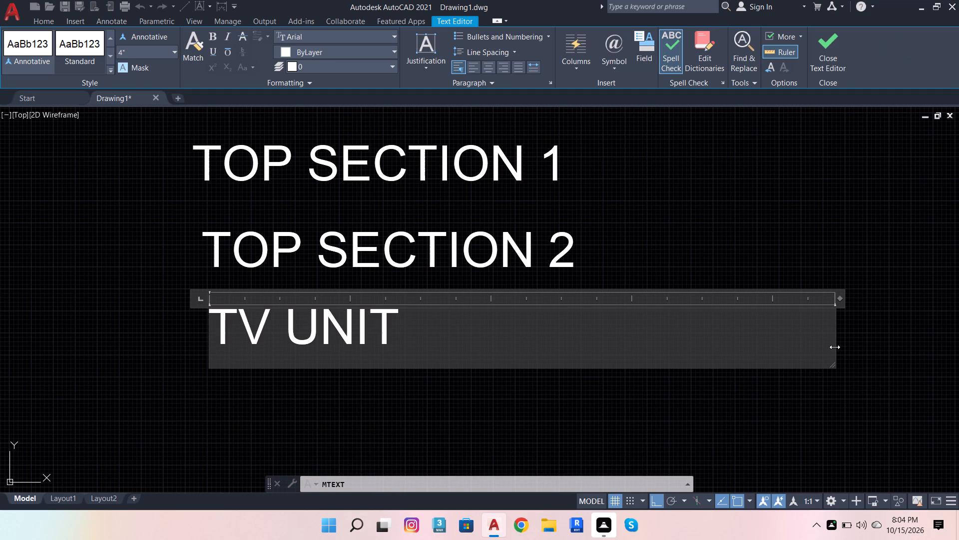
{"action": "left_click", "coordinate": [779, 405]}
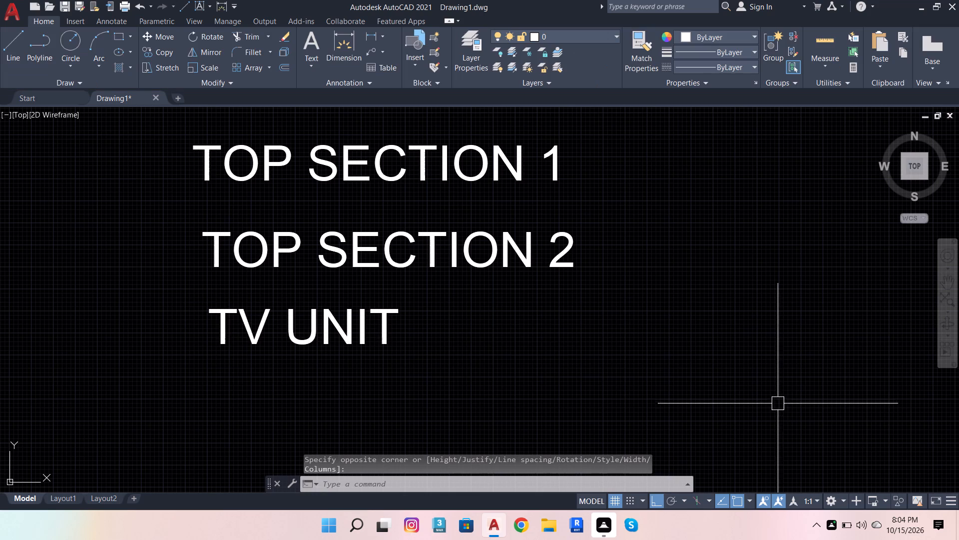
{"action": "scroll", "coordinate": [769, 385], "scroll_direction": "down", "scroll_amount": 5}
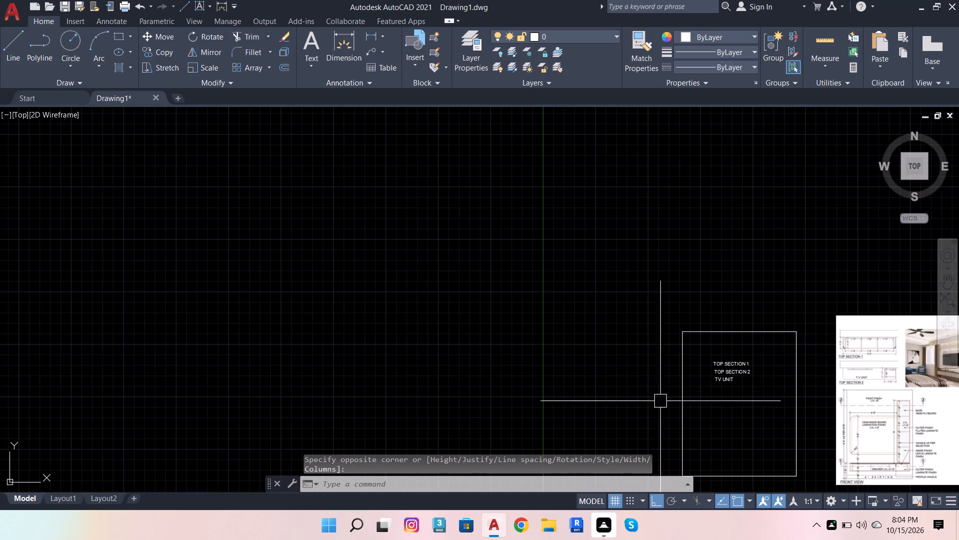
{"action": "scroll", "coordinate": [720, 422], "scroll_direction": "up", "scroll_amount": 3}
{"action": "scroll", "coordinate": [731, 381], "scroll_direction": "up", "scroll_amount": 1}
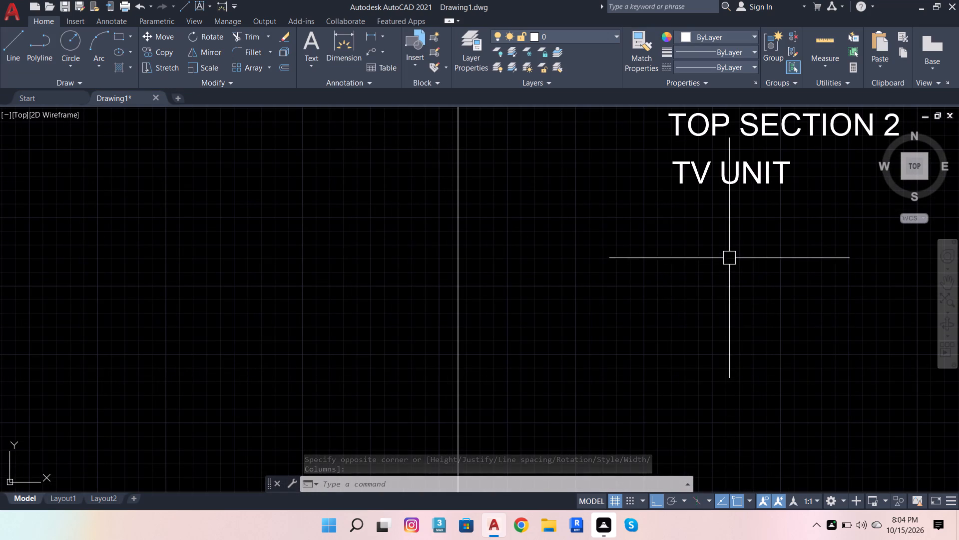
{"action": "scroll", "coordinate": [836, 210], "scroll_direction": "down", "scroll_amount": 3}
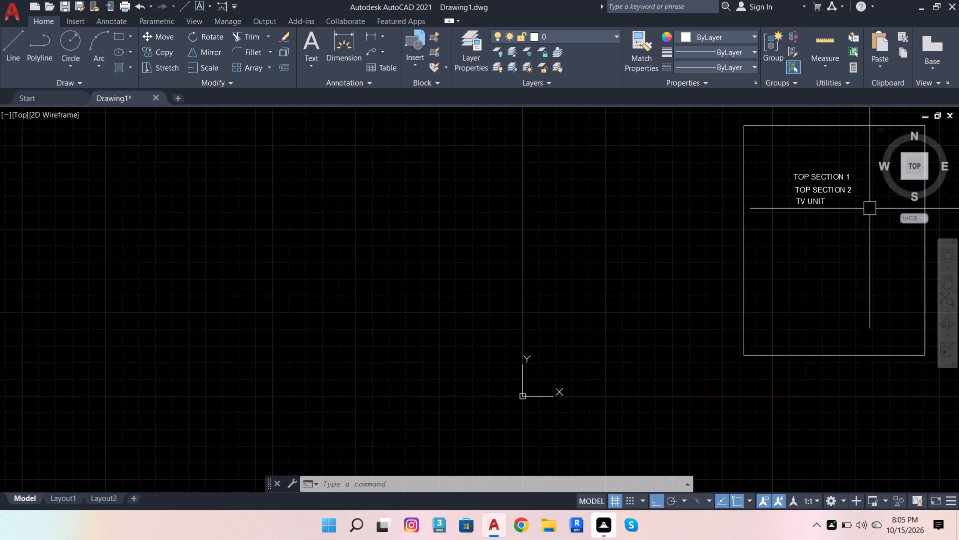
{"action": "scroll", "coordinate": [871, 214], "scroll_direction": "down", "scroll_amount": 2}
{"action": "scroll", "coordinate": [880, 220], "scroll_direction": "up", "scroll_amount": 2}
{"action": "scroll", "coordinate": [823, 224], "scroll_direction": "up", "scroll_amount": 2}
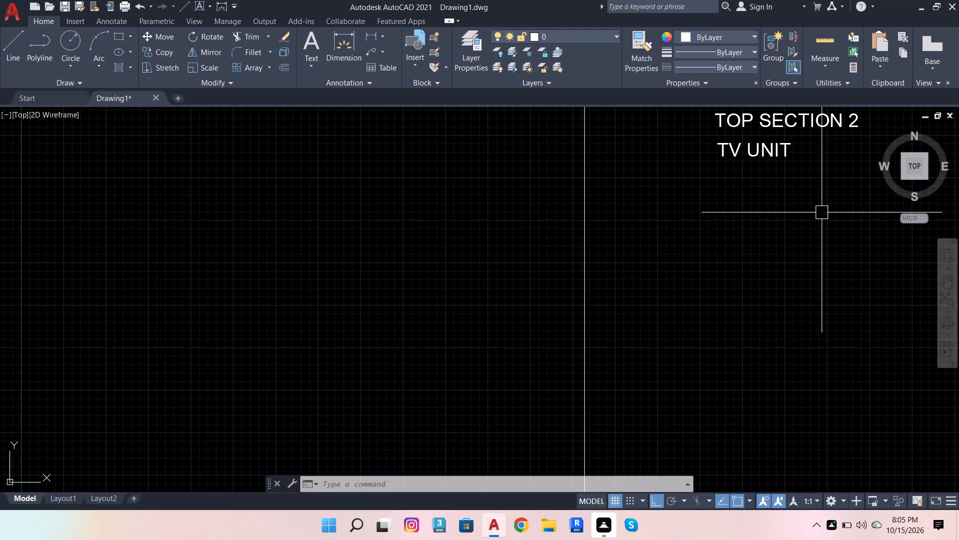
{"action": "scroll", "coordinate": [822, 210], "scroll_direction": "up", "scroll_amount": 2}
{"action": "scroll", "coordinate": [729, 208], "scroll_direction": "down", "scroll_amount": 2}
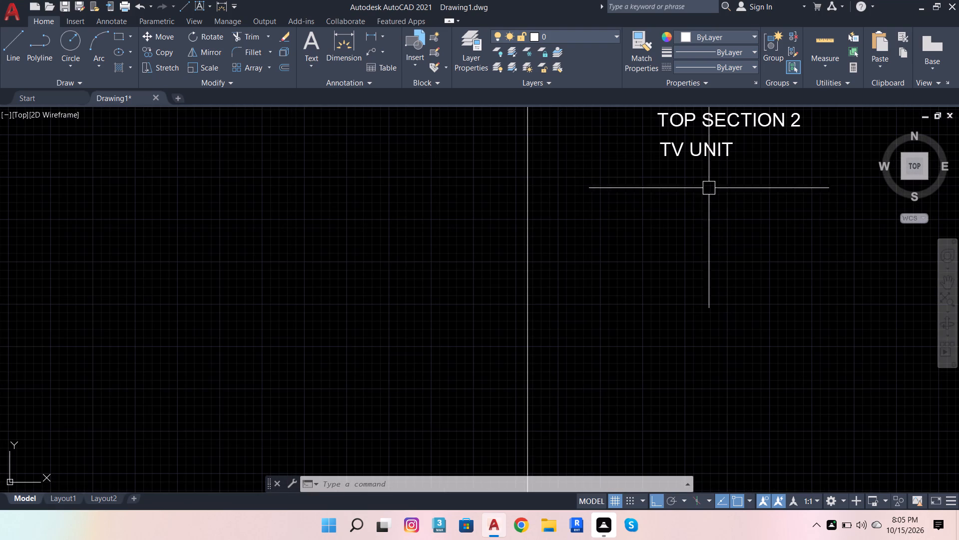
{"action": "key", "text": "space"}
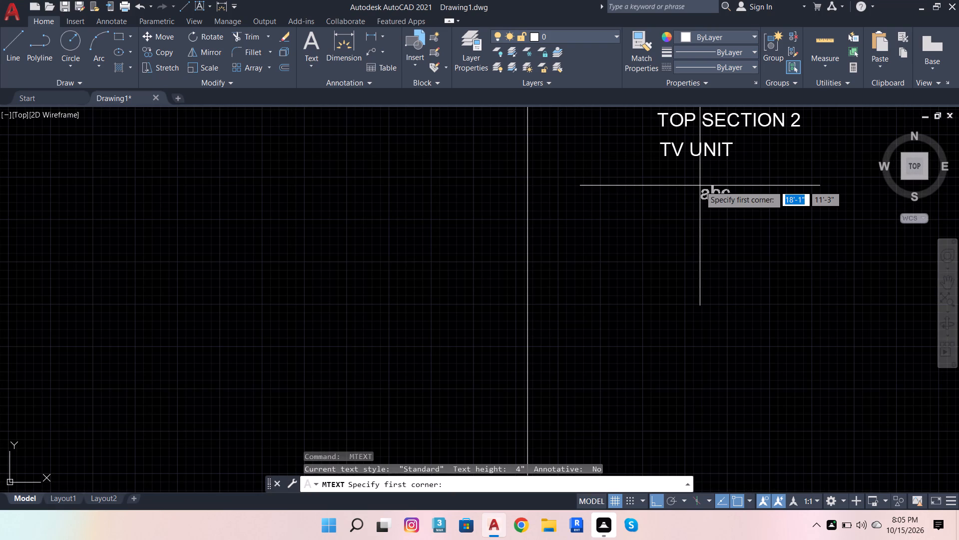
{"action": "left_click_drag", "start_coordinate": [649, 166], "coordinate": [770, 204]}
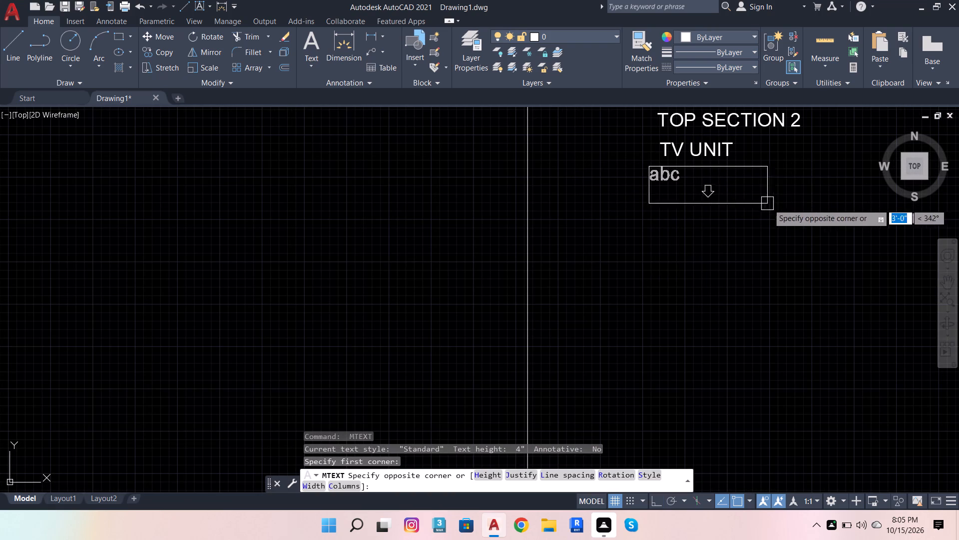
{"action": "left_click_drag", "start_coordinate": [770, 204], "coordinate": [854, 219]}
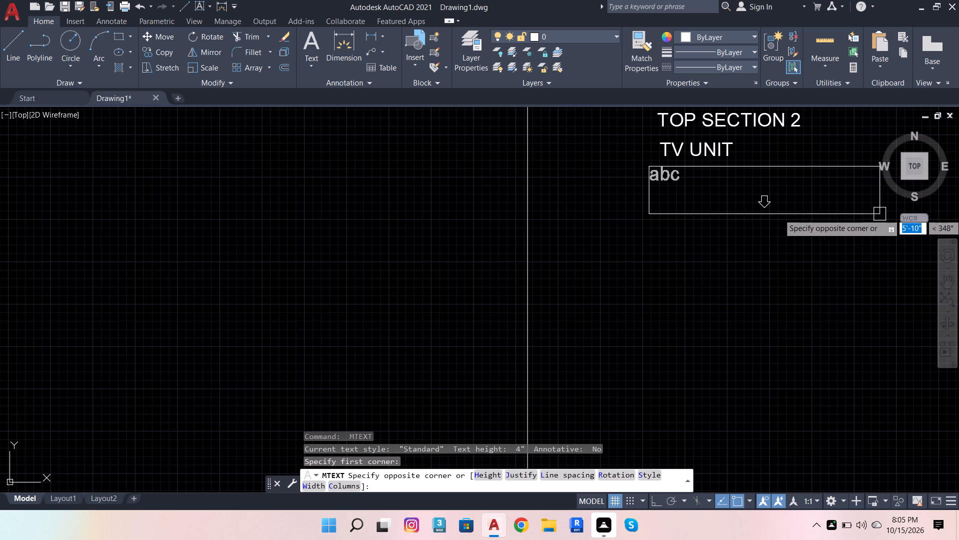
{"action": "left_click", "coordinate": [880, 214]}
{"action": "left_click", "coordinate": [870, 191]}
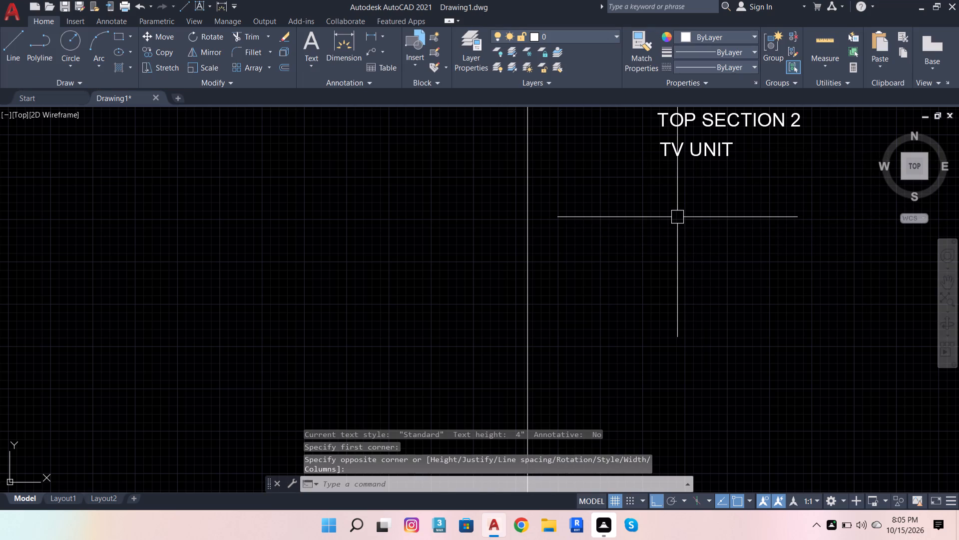
Add a multiline text label reading "PAINT FINISH" below the "TV UNIT" label.
{"action": "key", "text": "space"}
{"action": "left_click_drag", "start_coordinate": [653, 202], "coordinate": [668, 198]}
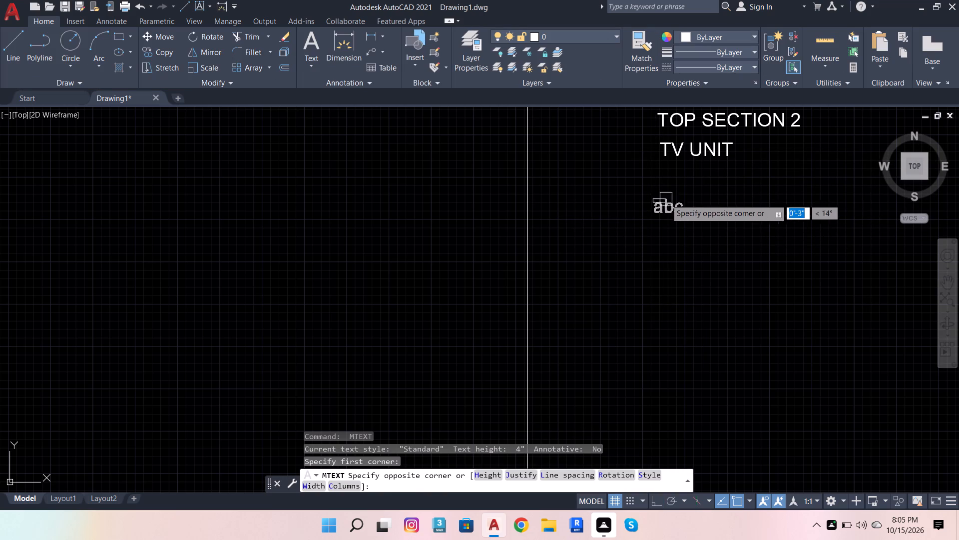
{"action": "left_click_drag", "start_coordinate": [668, 198], "coordinate": [912, 241]}
{"action": "left_click", "coordinate": [912, 241]}
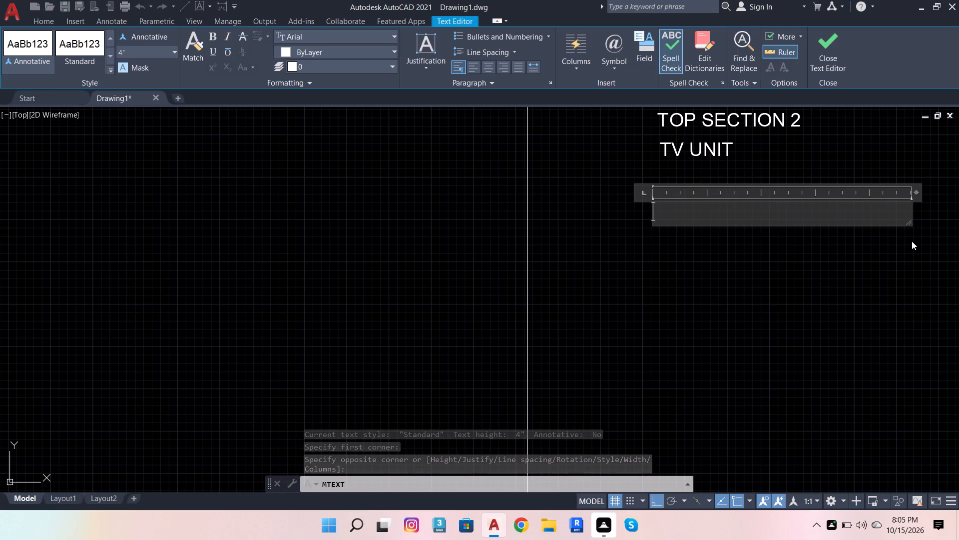
{"action": "type", "text": "PI"}
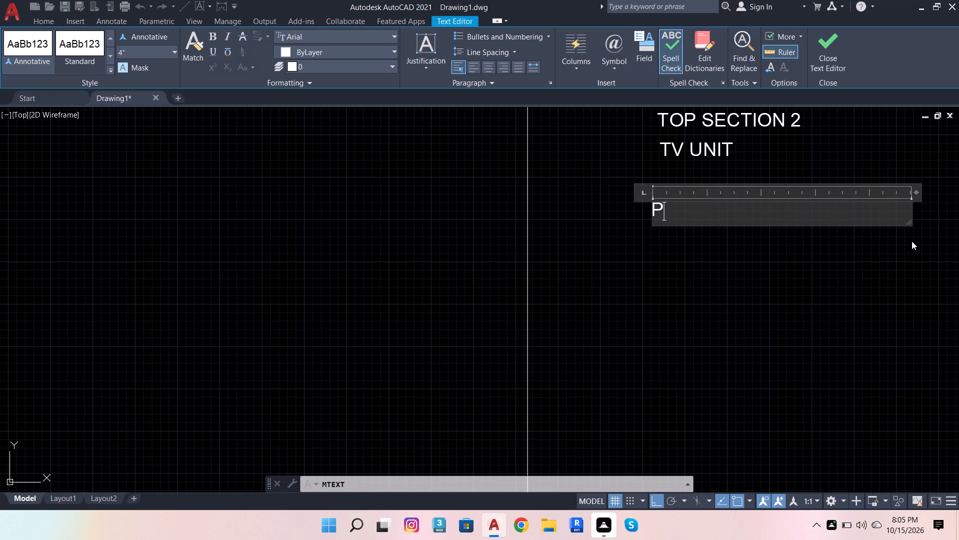
{"action": "key", "text": "a"}
{"action": "type", "text": "NI"}
{"action": "key", "text": "t"}
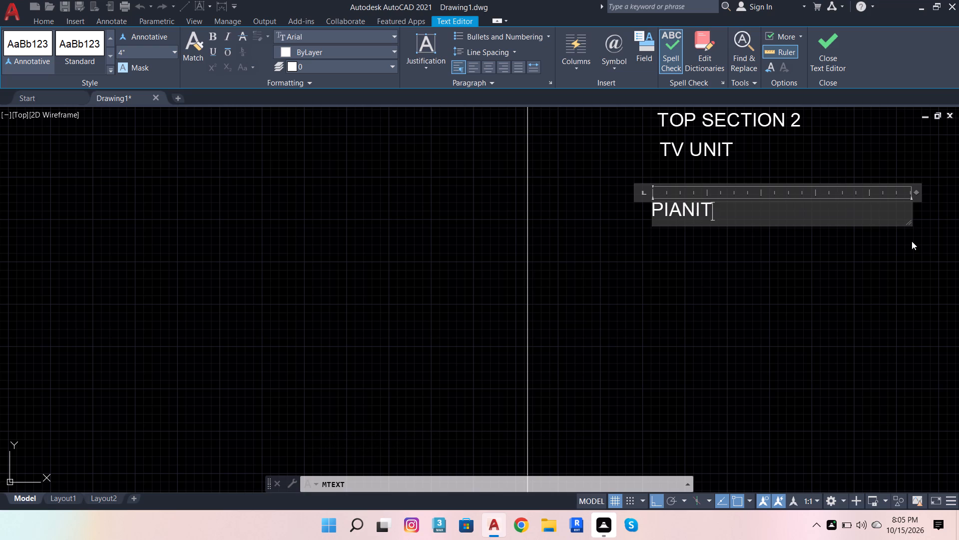
{"action": "key", "text": "BackSpace"}
{"action": "key", "text": "BackSpace"}
{"action": "key", "text": "BackSpace"}
{"action": "key", "text": "BackSpace"}
{"action": "key", "text": "BackSpace"}
{"action": "key", "text": "BackSpace"}
{"action": "key", "text": "BackSpace"}
{"action": "key", "text": "BackSpace"}
{"action": "key", "text": "BackSpace"}
{"action": "key", "text": "BackSpace"}
{"action": "key", "text": "BackSpace"}
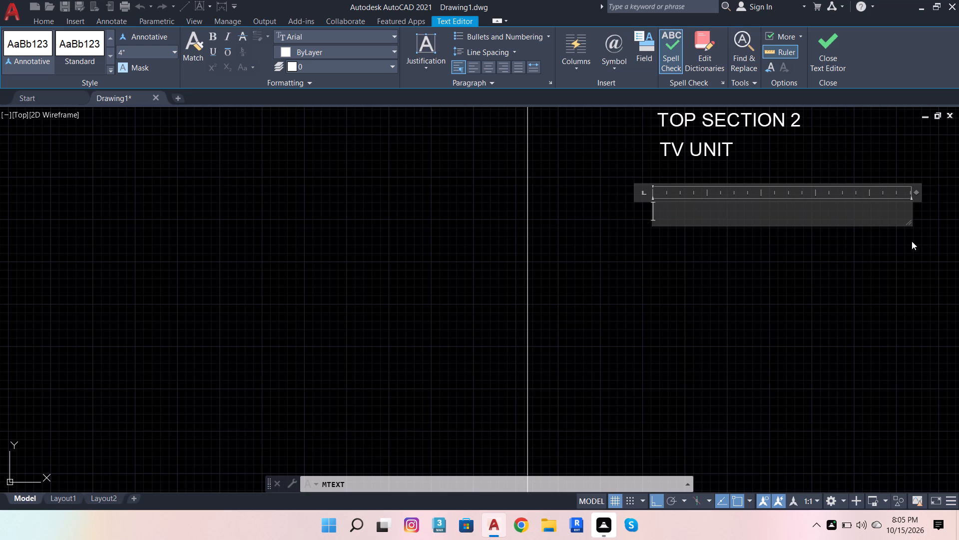
{"action": "key", "text": "p"}
{"action": "type", "text": "AIN"}
{"action": "type", "text": "SH"}
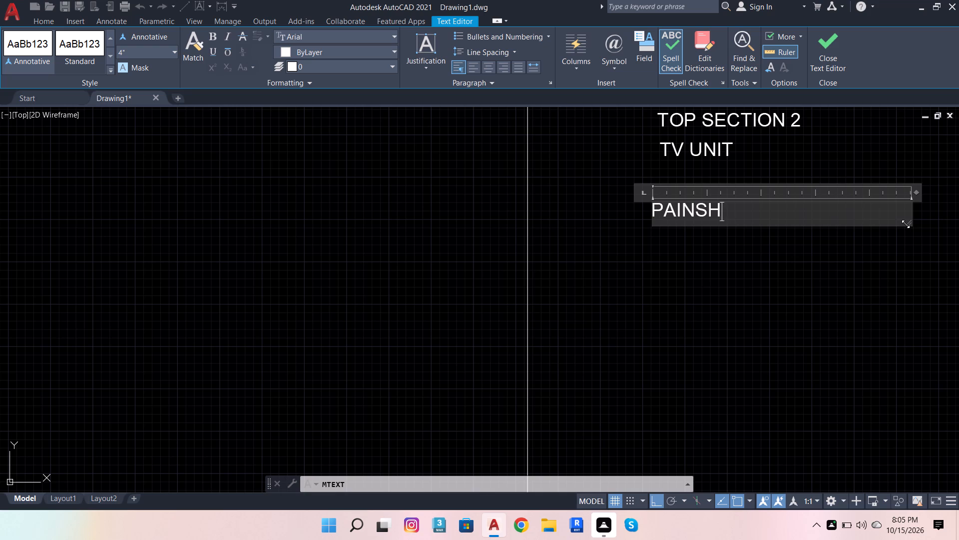
{"action": "key", "text": "BackSpace"}
{"action": "key", "text": "t"}
{"action": "key", "text": "BackSpace"}
{"action": "key", "text": "BackSpace"}
{"action": "key", "text": "t"}
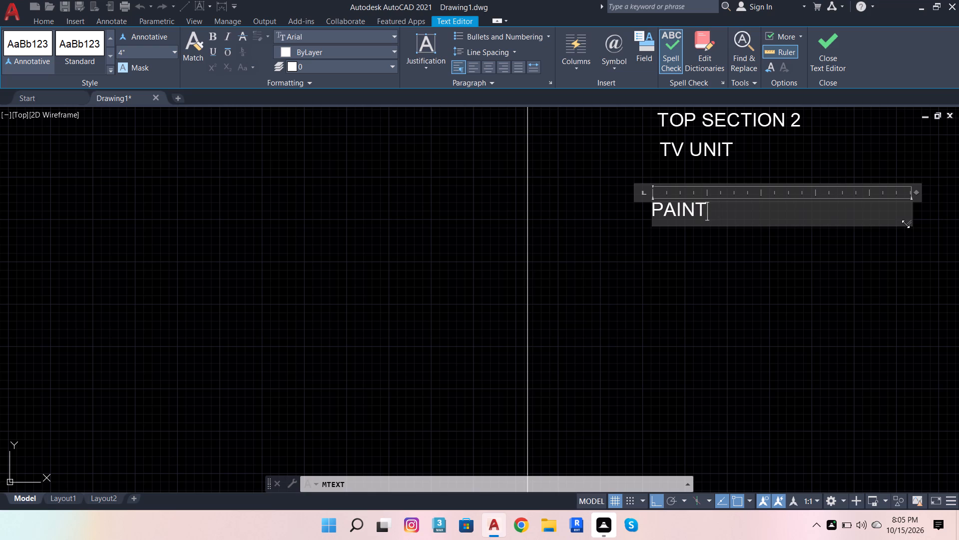
{"action": "key", "text": "space"}
{"action": "type", "text": "FI"}
{"action": "type", "text": "NI"}
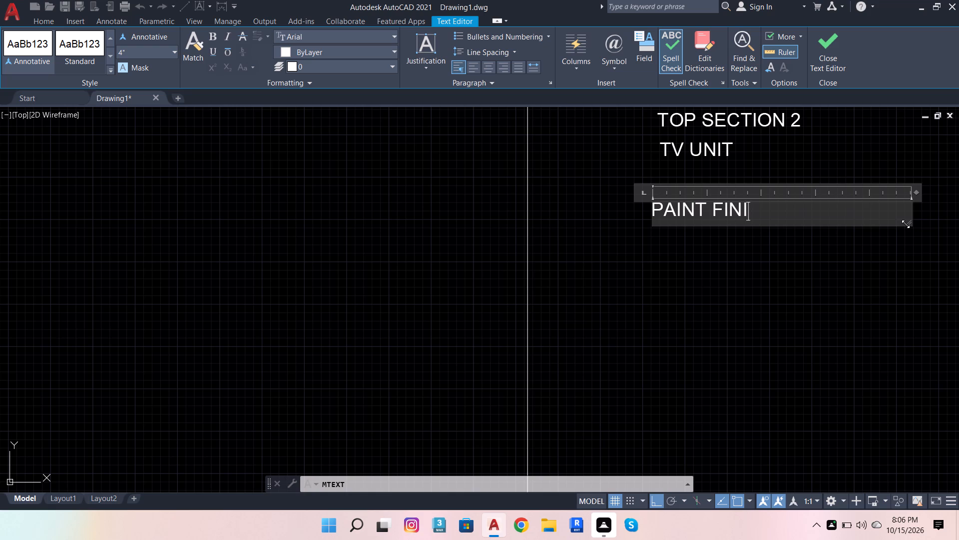
{"action": "key", "text": "s"}
{"action": "key", "text": "h"}
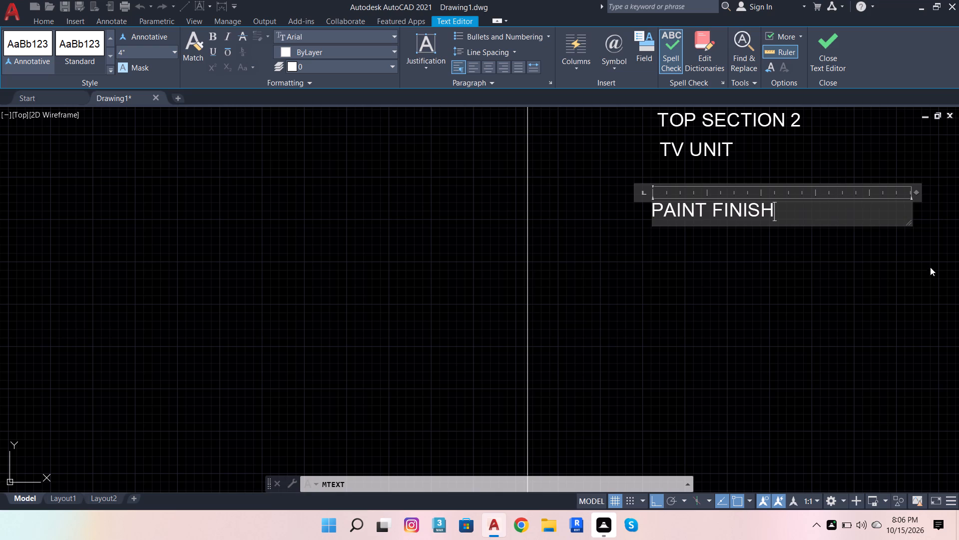
{"action": "left_click", "coordinate": [914, 247]}
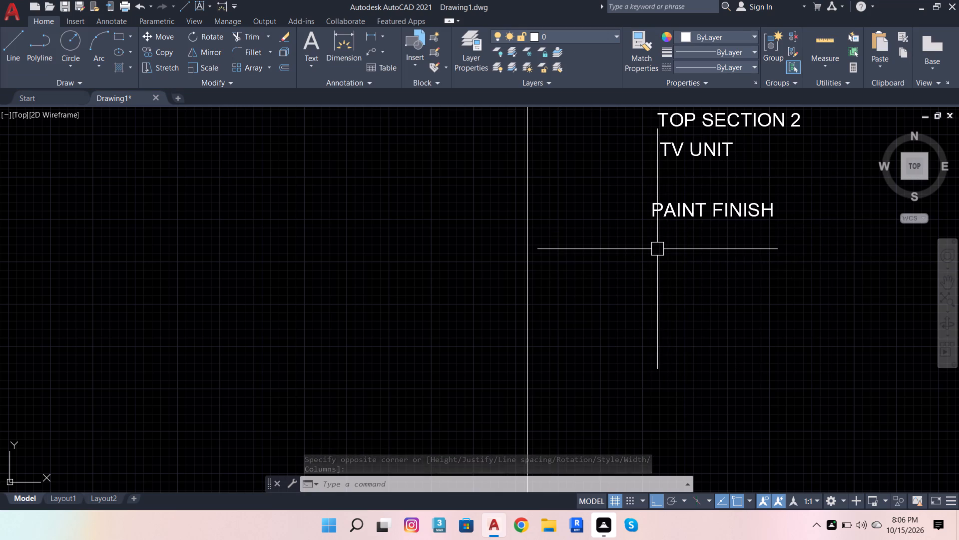
Start another multiline text label below the "PAINT FINISH" label, with "PAINT FINISH" as its first line.
{"action": "key", "text": "space"}
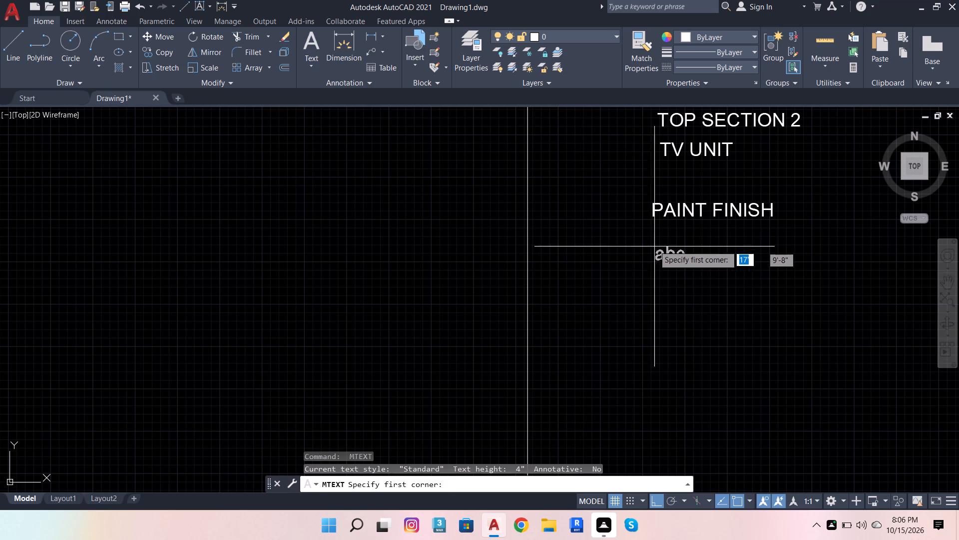
{"action": "left_click_drag", "start_coordinate": [652, 241], "coordinate": [829, 284]}
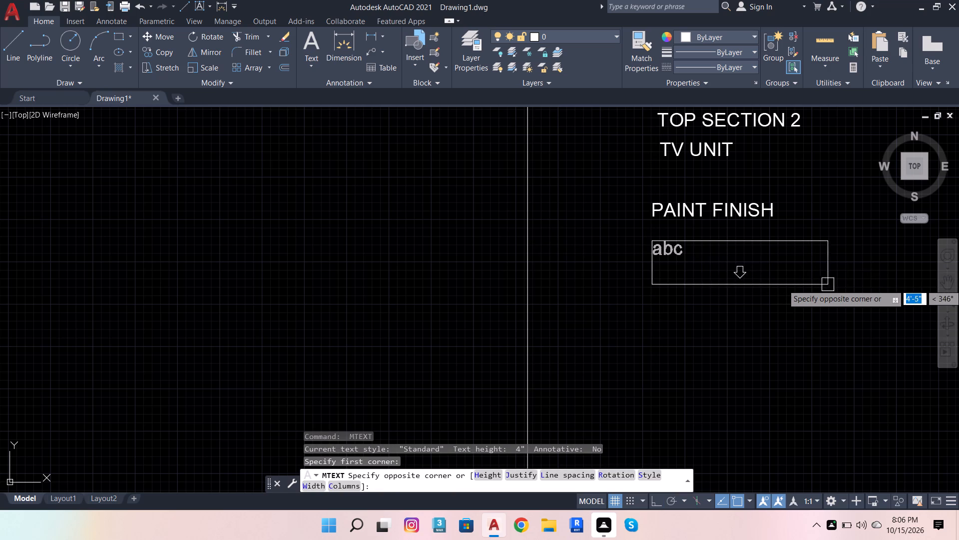
{"action": "left_click_drag", "start_coordinate": [829, 284], "coordinate": [924, 278]}
{"action": "left_click", "coordinate": [924, 278]}
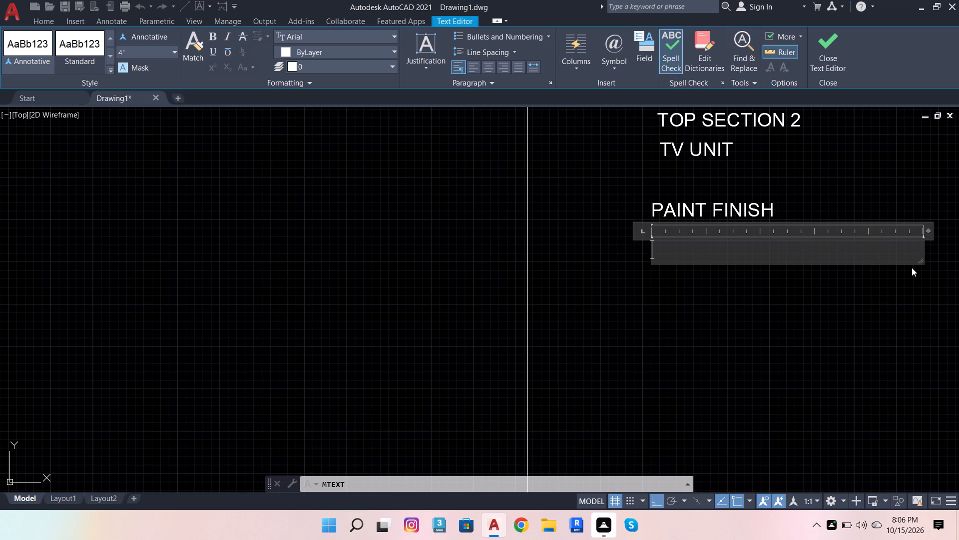
{"action": "type", "text": "PI"}
{"action": "key", "text": "BackSpace"}
{"action": "type", "text": "AI"}
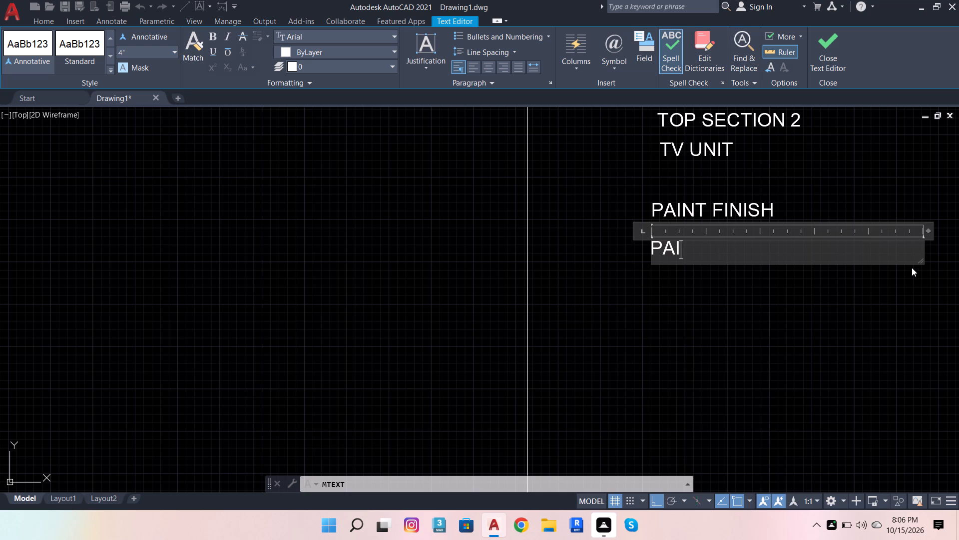
{"action": "type", "text": "NT"}
{"action": "key", "text": "space"}
{"action": "type", "text": "FINI"}
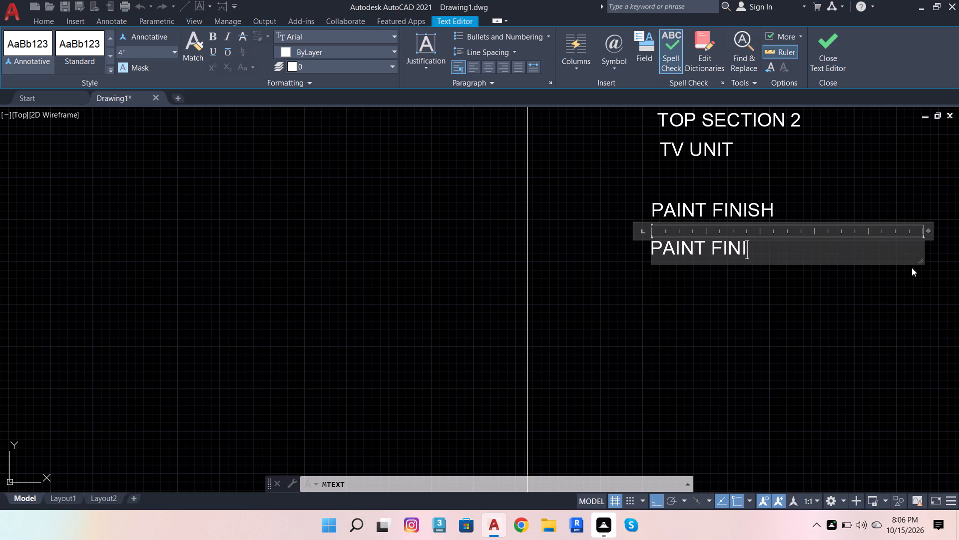
{"action": "type", "text": "SH"}
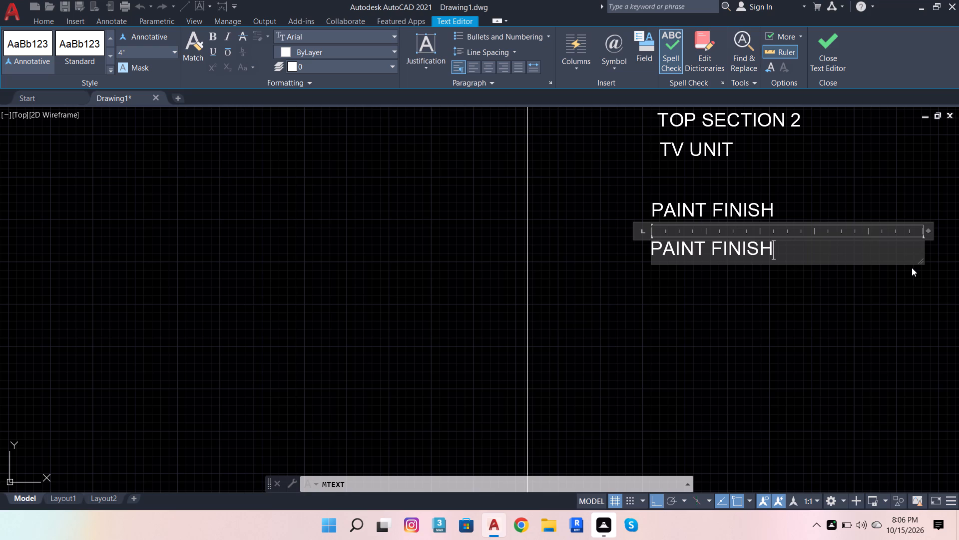
{"action": "key", "text": "space"}
Add an indented second line reading "LVL +0" beneath "PAINT FINISH" in the open text label.
{"action": "key", "text": "Return"}
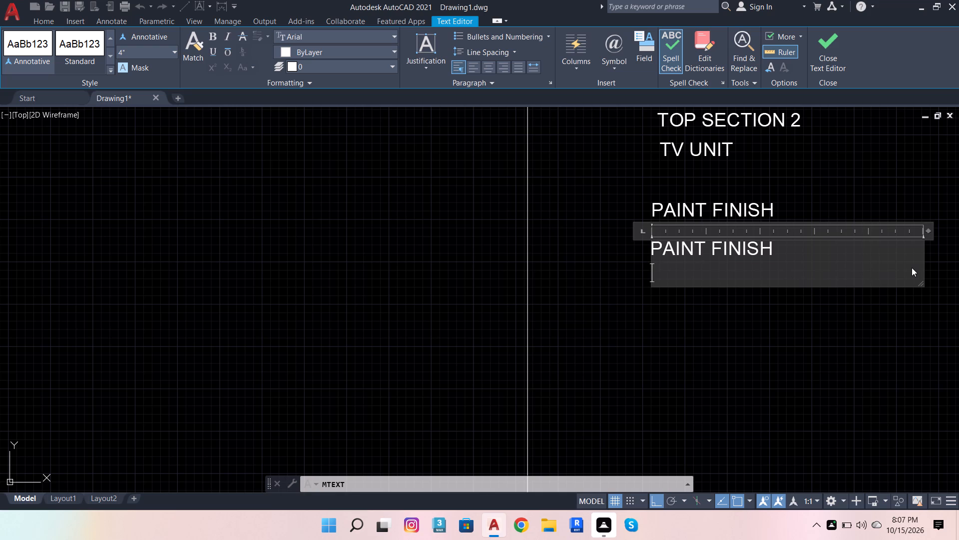
{"action": "key", "text": "space"}
{"action": "key", "text": "space"}
{"action": "key", "text": "space"}
{"action": "key", "text": "space"}
{"action": "key", "text": "space"}
{"action": "key", "text": "space"}
{"action": "key", "text": "l"}
{"action": "key", "text": "v"}
{"action": "key", "text": "l"}
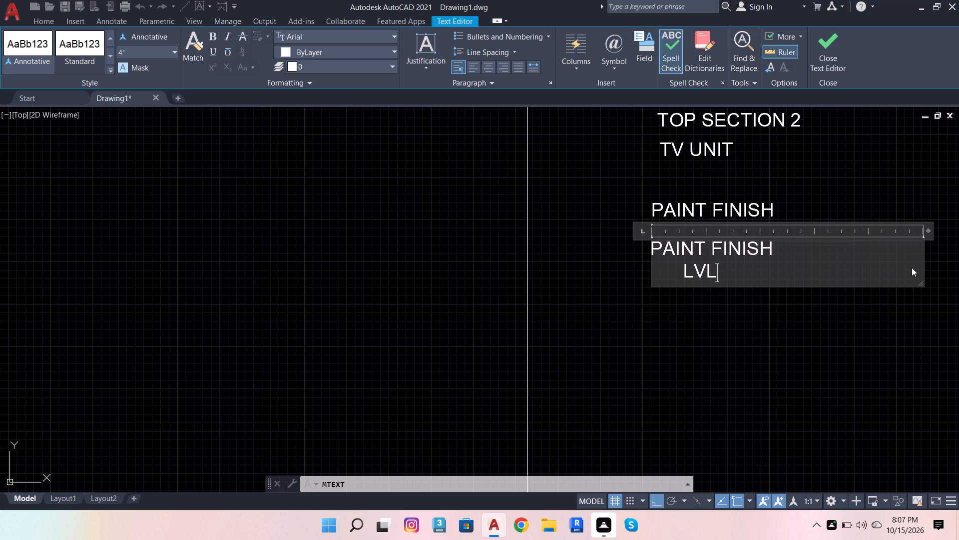
{"action": "key", "text": "space"}
{"action": "key", "text": "plus"}
{"action": "key", "text": "0"}
Correct the second line to read "LVL.+0", with a period and no space, and finish the label.
{"action": "left_click", "coordinate": [717, 277]}
{"action": "key", "text": "period"}
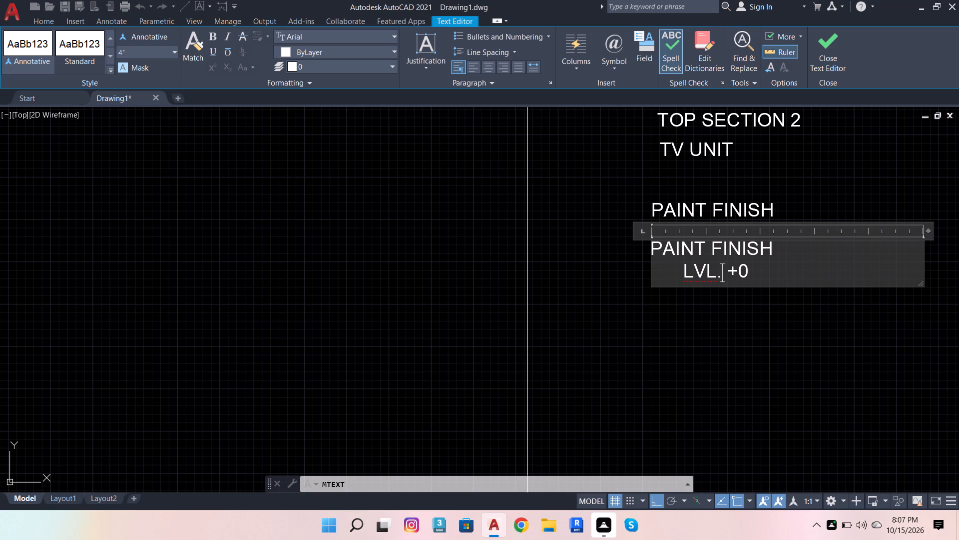
{"action": "left_click", "coordinate": [746, 271]}
{"action": "key", "text": "BackSpace"}
{"action": "key", "text": "BackSpace"}
{"action": "key", "text": "BackSpace"}
{"action": "type", "text": "+0"}
{"action": "left_click_drag", "start_coordinate": [768, 327], "coordinate": [763, 308]}
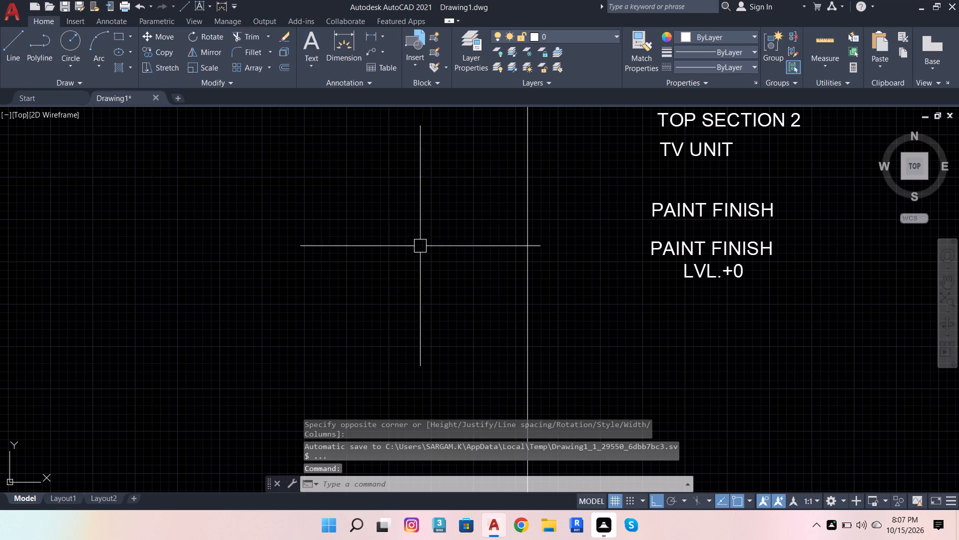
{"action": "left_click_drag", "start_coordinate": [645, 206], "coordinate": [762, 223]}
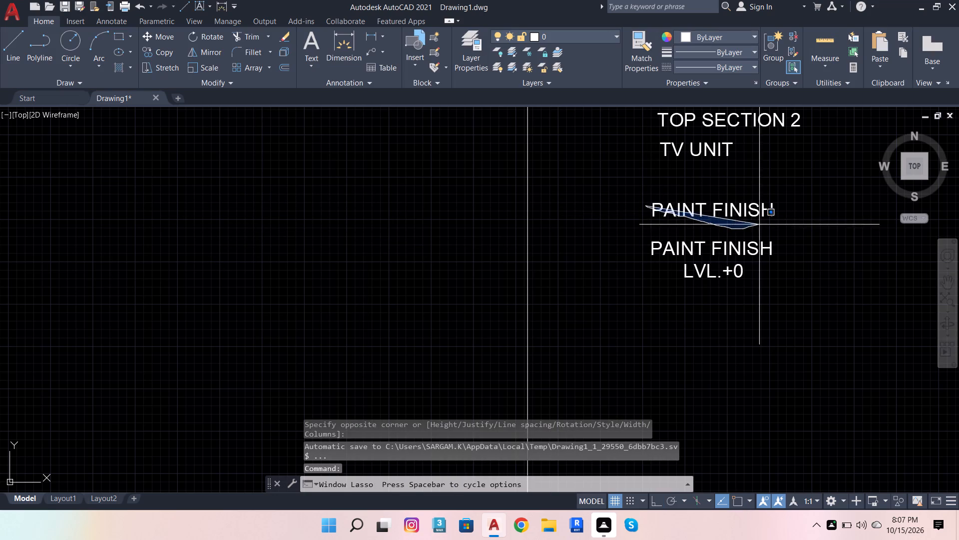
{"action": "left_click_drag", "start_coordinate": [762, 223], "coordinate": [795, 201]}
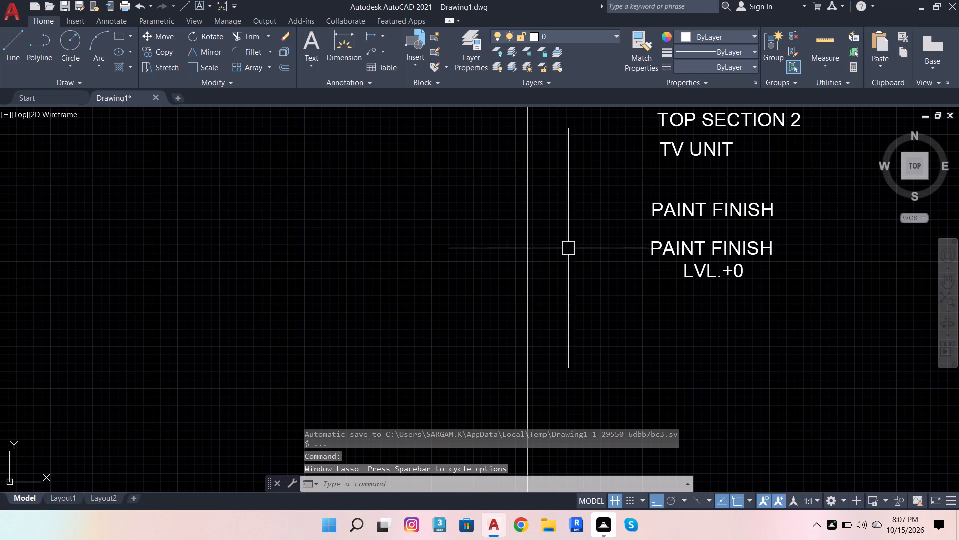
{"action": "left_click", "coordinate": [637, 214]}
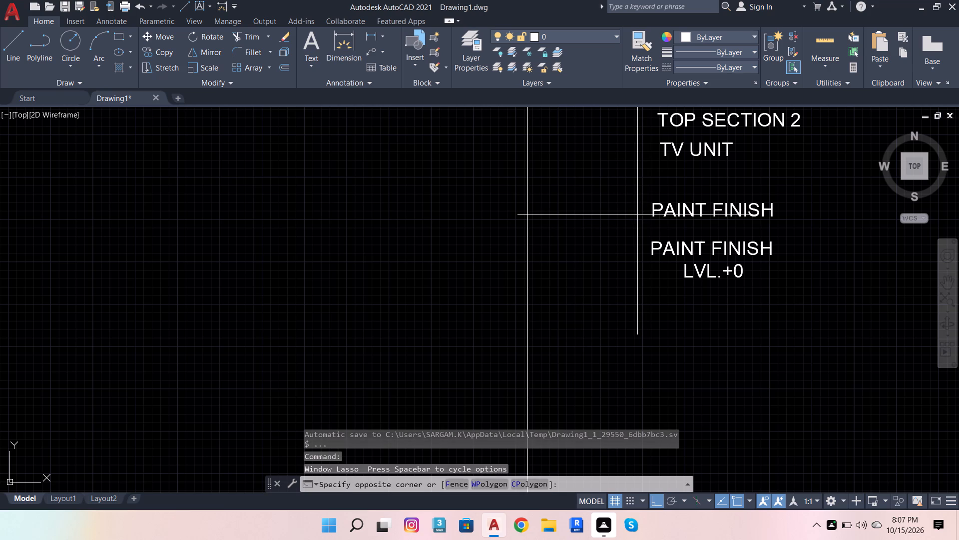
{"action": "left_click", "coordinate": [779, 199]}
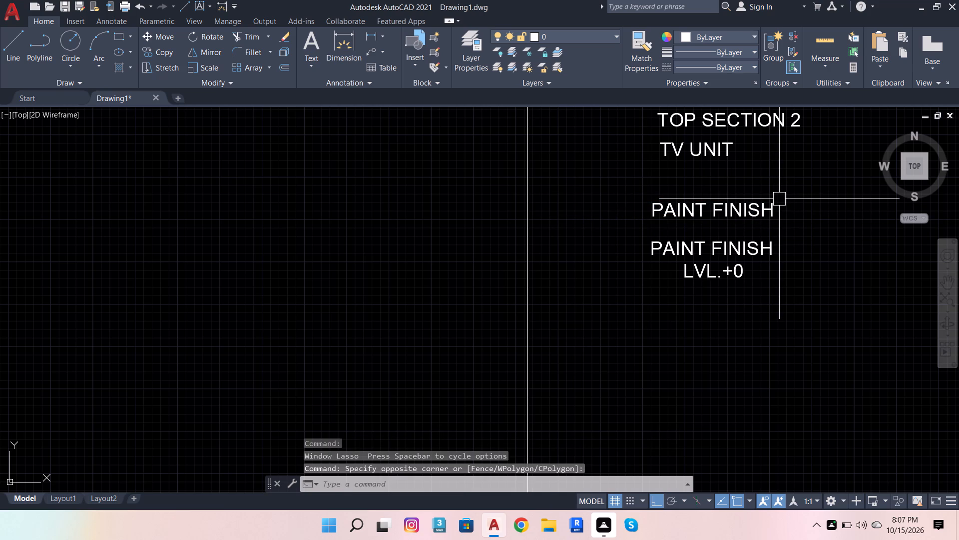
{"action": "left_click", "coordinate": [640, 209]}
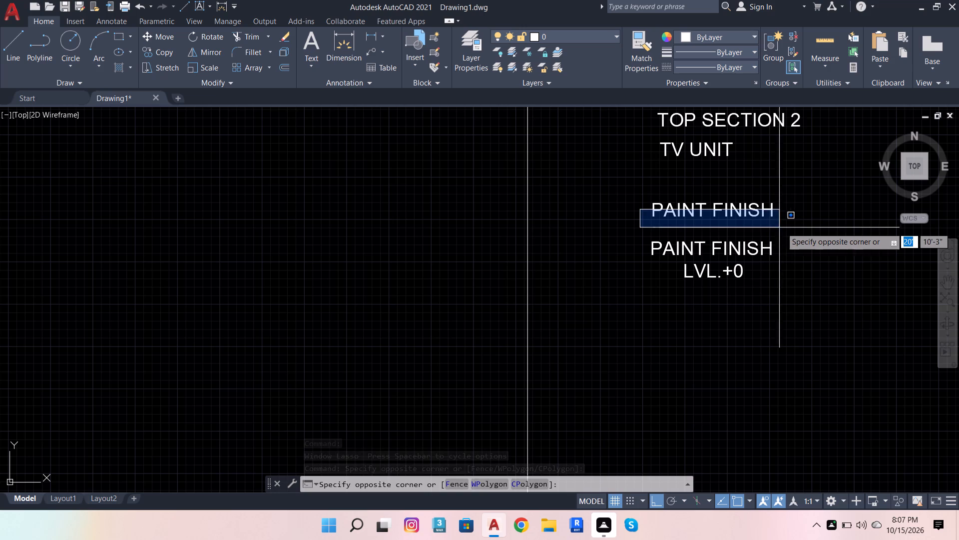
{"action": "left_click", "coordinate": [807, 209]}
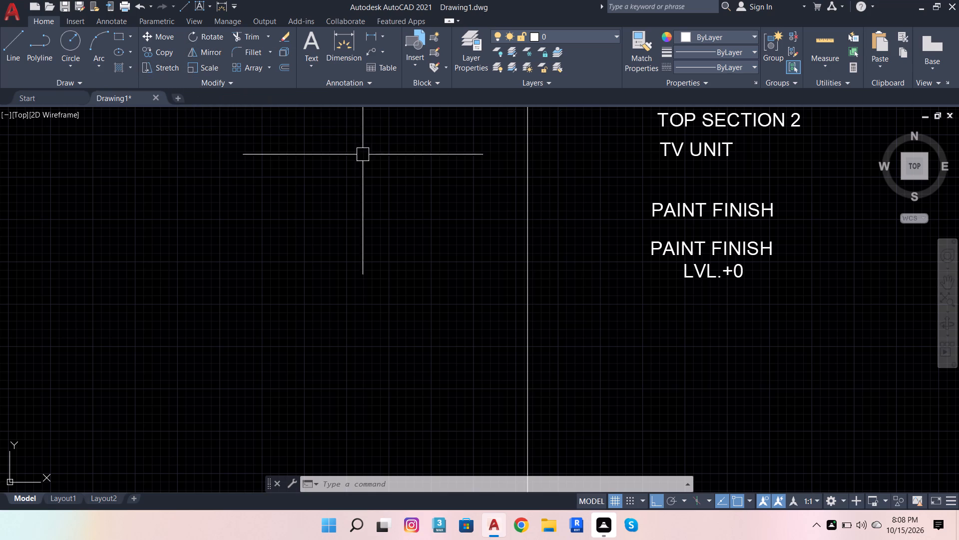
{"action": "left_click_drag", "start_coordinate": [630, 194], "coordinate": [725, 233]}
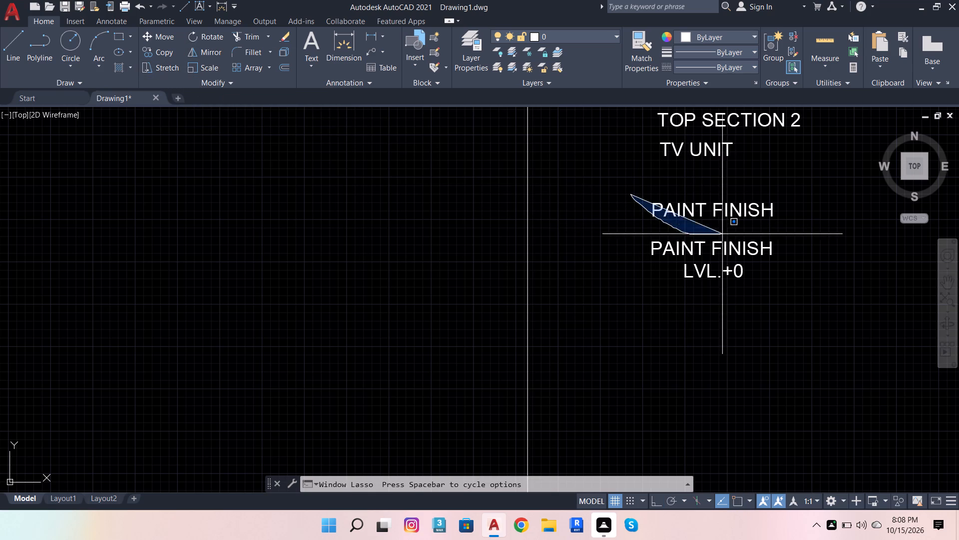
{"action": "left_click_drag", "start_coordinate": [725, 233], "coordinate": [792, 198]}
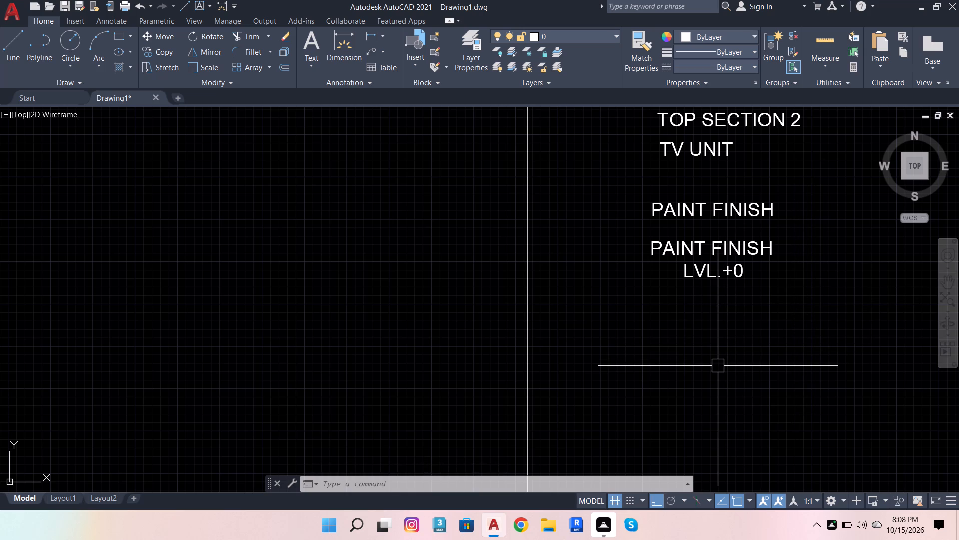
Add a two-line multiline text label reading "BASE:" and "18MM PLYBOARD" below the "PAINT FINISH LVL.+0" label.
{"action": "key", "text": "space"}
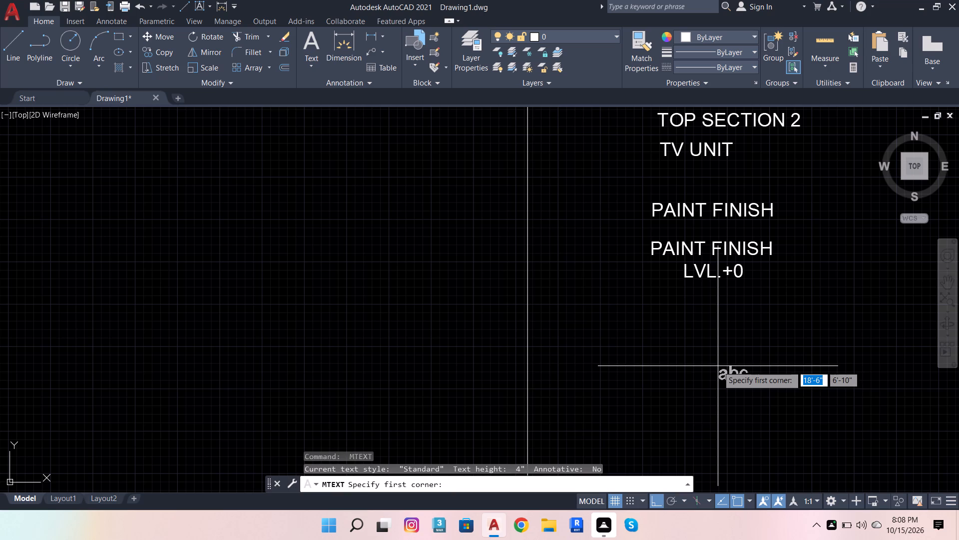
{"action": "left_click_drag", "start_coordinate": [621, 296], "coordinate": [930, 362]}
{"action": "left_click", "coordinate": [930, 362]}
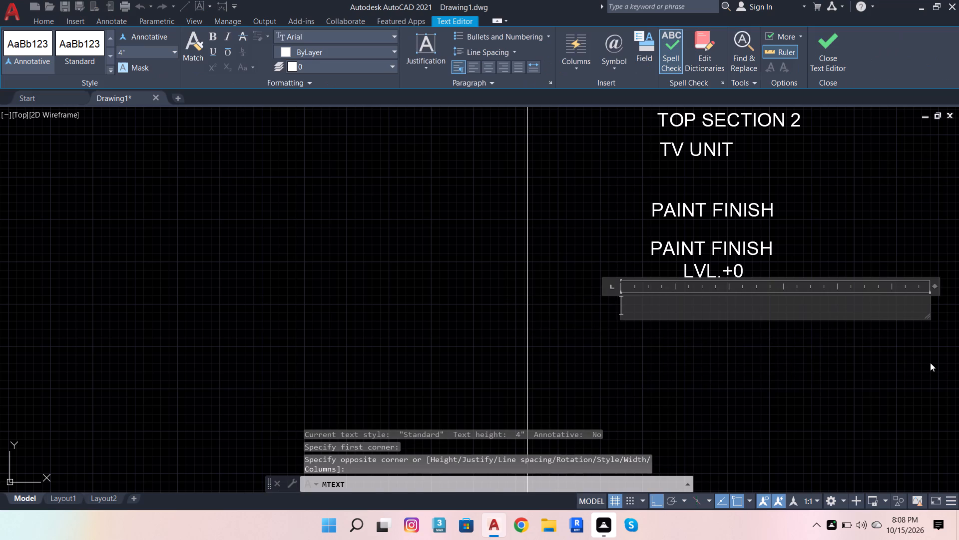
{"action": "key", "text": "b"}
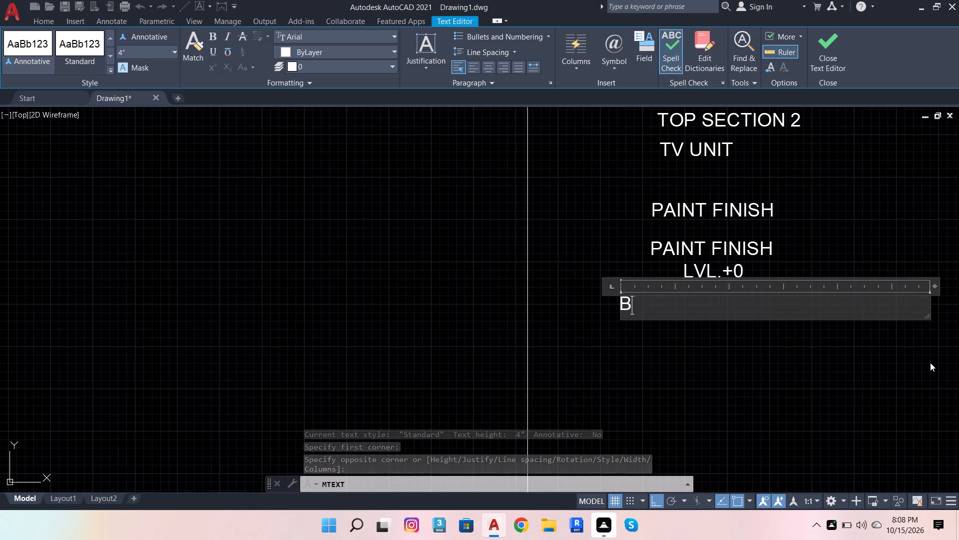
{"action": "type", "text": "ASE"}
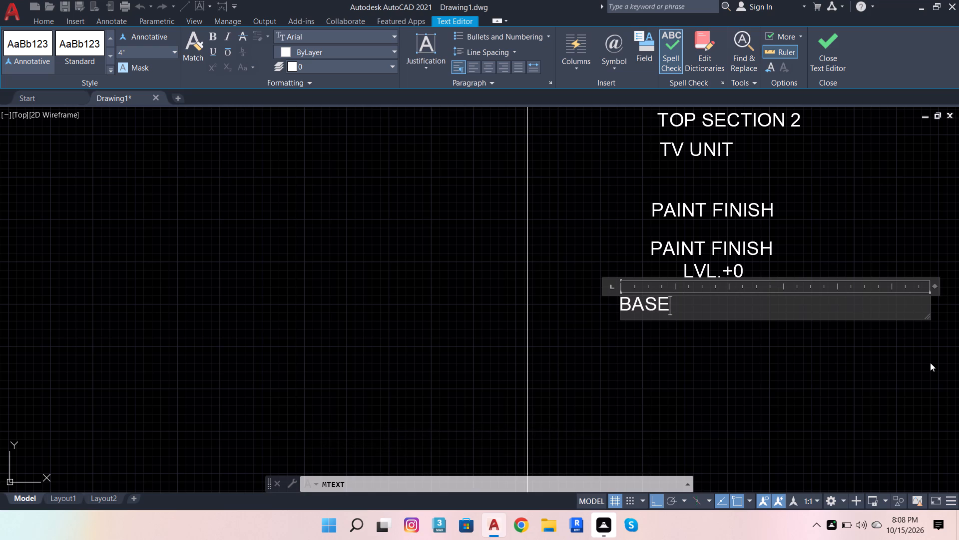
{"action": "key", "text": "shift+colon"}
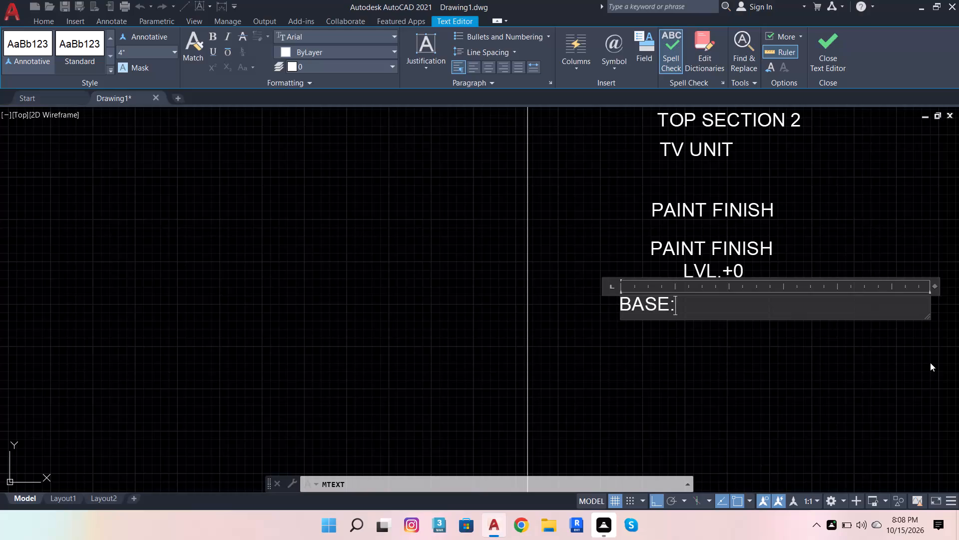
{"action": "key", "text": "Return"}
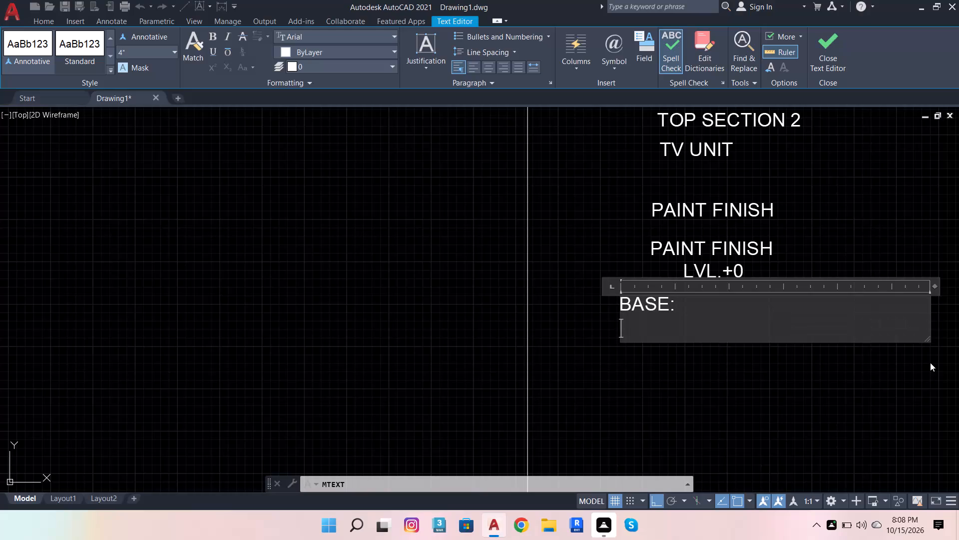
{"action": "key", "text": "1"}
{"action": "key", "text": "8"}
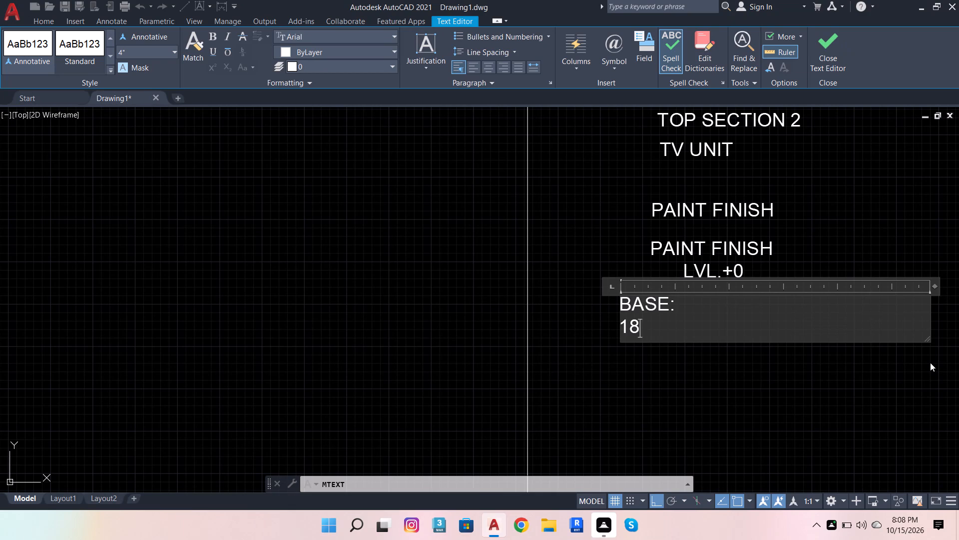
{"action": "type", "text": "MM"}
{"action": "key", "text": "space"}
{"action": "type", "text": "PL"}
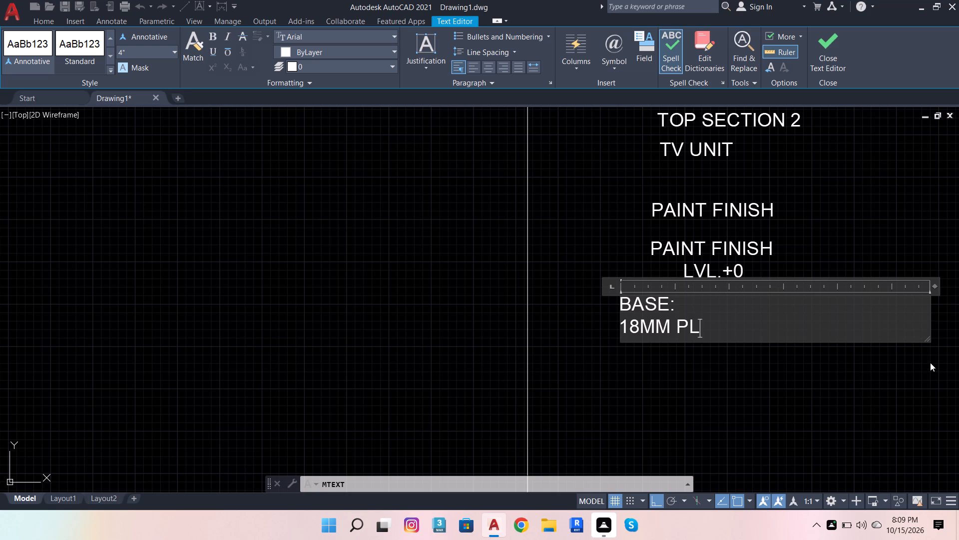
{"action": "key", "text": "y"}
{"action": "key", "text": "b"}
{"action": "key", "text": "o"}
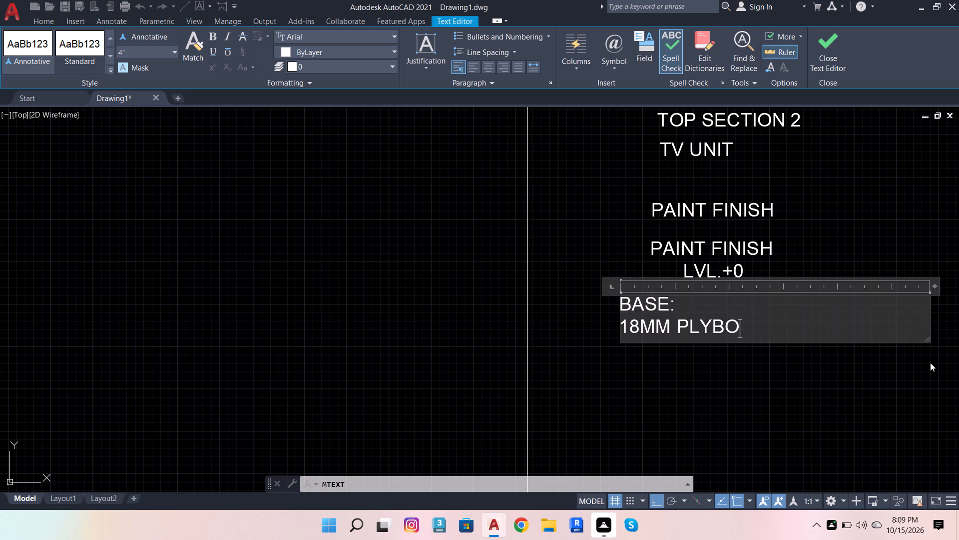
{"action": "type", "text": "AR"}
{"action": "key", "text": "d"}
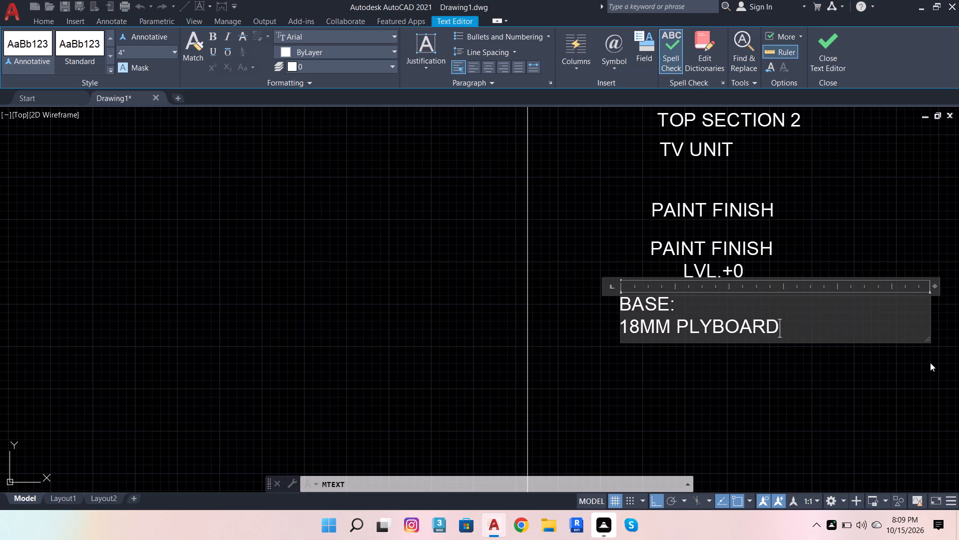
{"action": "left_click", "coordinate": [930, 362]}
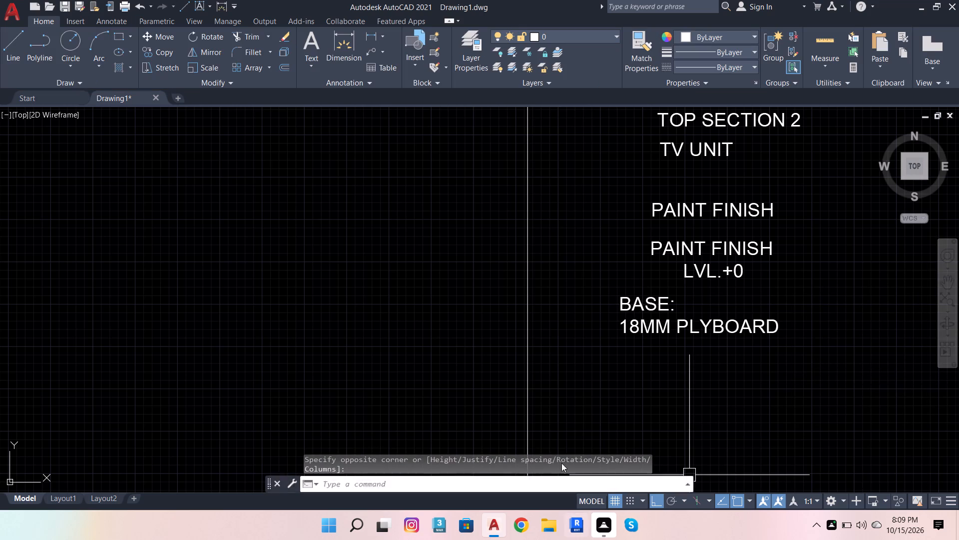
Start a multiline text label below the "BASE: 18MM PLYBOARD" label, with "OUTER FINISH:" as its first line.
{"action": "key", "text": "space"}
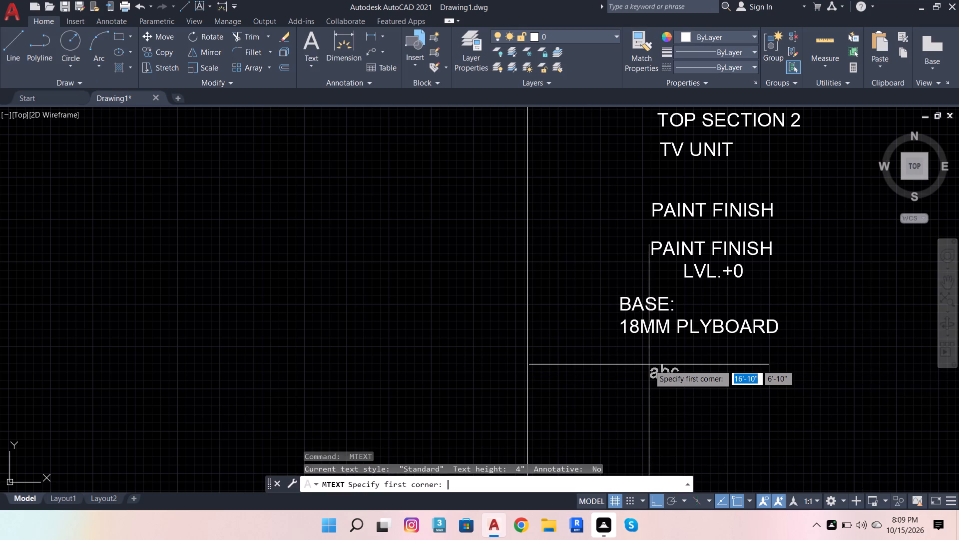
{"action": "left_click_drag", "start_coordinate": [628, 355], "coordinate": [808, 404]}
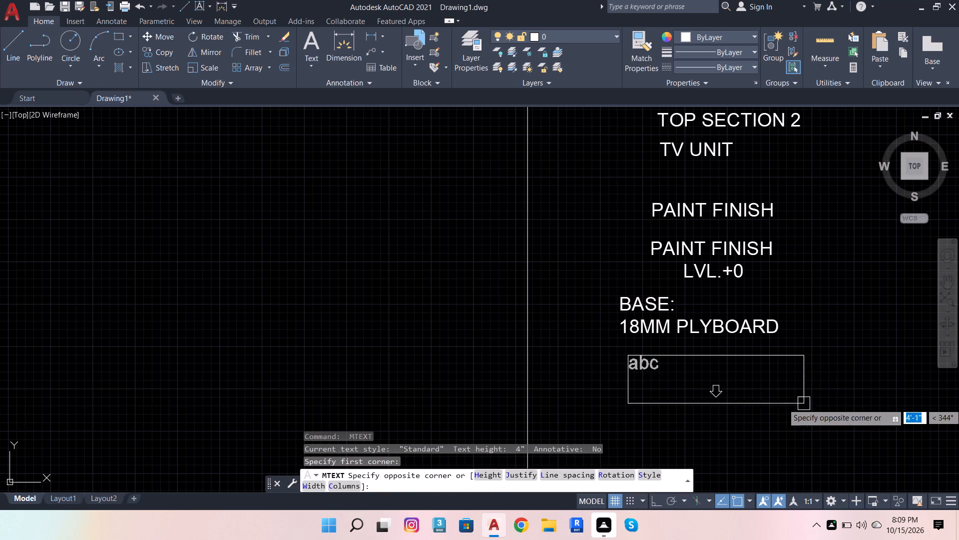
{"action": "left_click_drag", "start_coordinate": [808, 404], "coordinate": [940, 406]}
{"action": "left_click", "coordinate": [940, 405]}
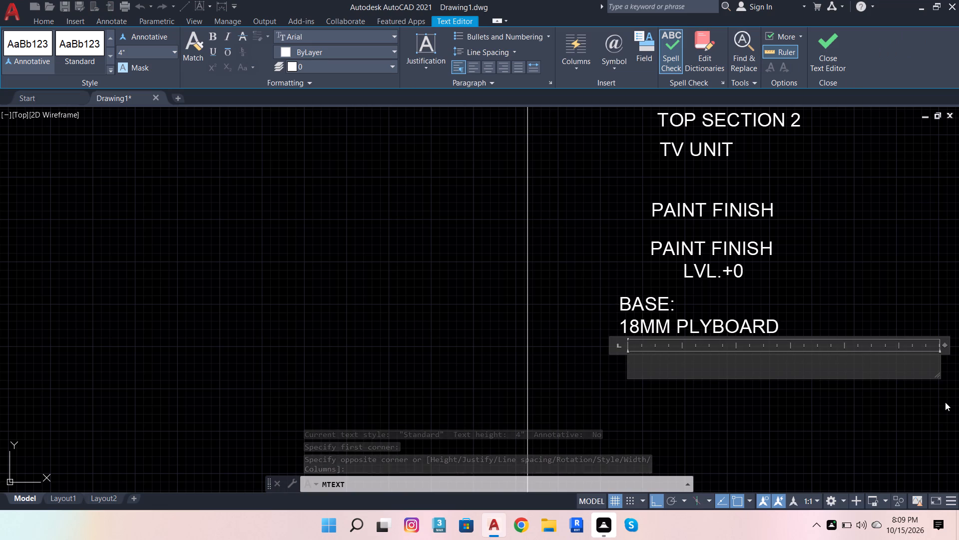
{"action": "key", "text": "o"}
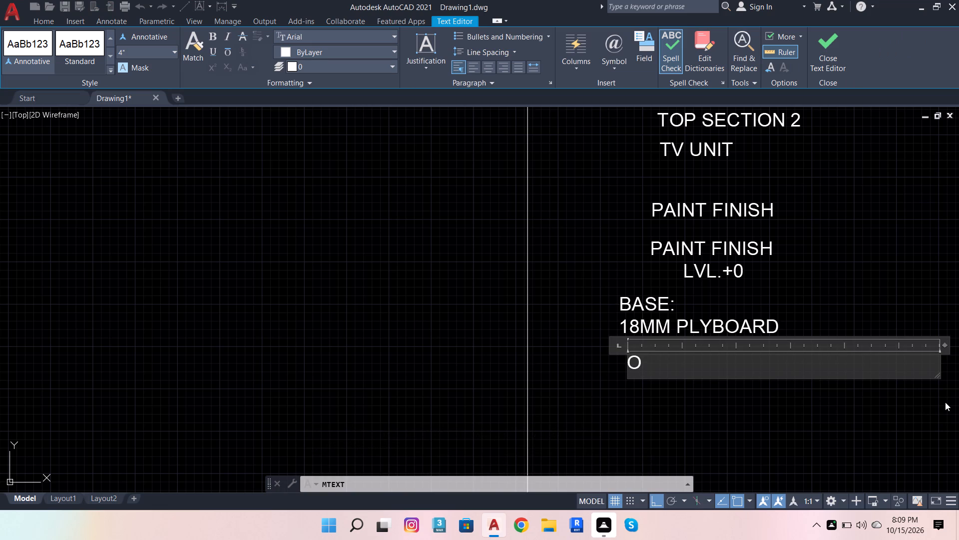
{"action": "key", "text": "u"}
{"action": "type", "text": "TER"}
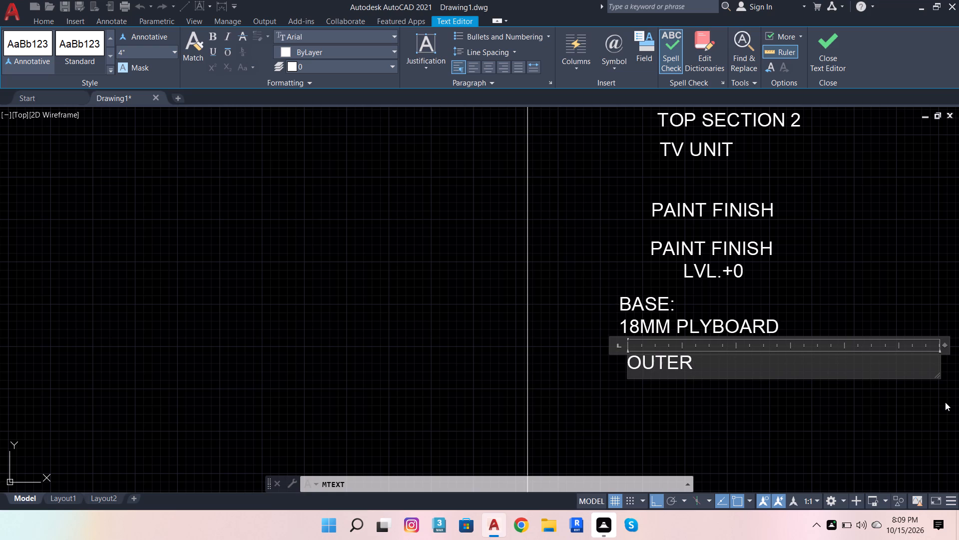
{"action": "key", "text": "space"}
{"action": "type", "text": "FI"}
{"action": "type", "text": "NI"}
{"action": "type", "text": "SH"}
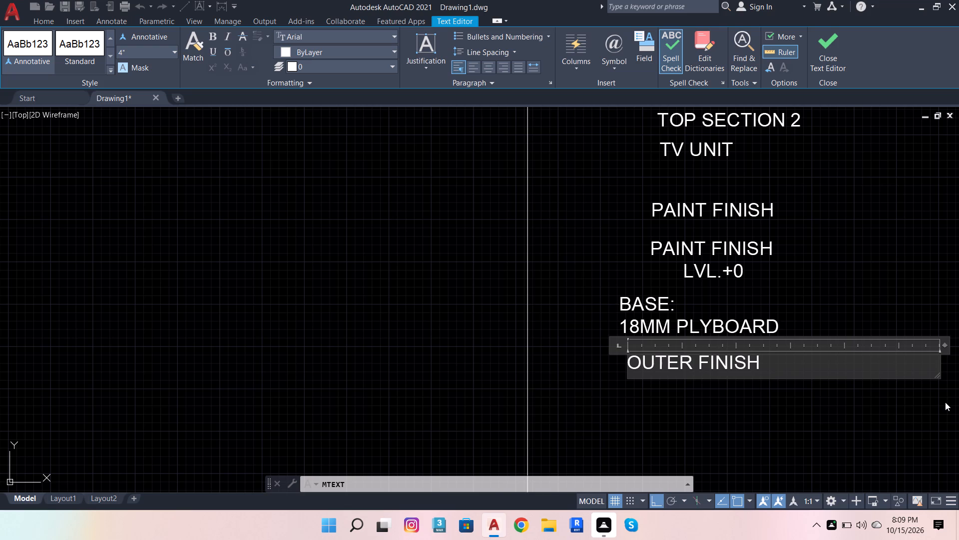
{"action": "key", "text": "shift+colon"}
Add a second line reading "FLUTED LAMINATE" beneath "OUTER FINISH:" in the open text label.
{"action": "key", "text": "Return"}
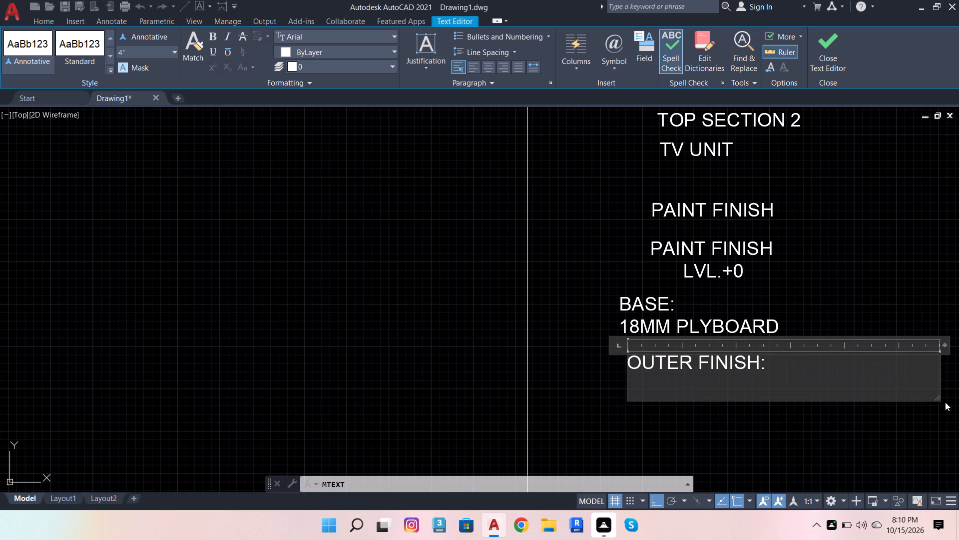
{"action": "key", "text": "f"}
{"action": "key", "text": "l"}
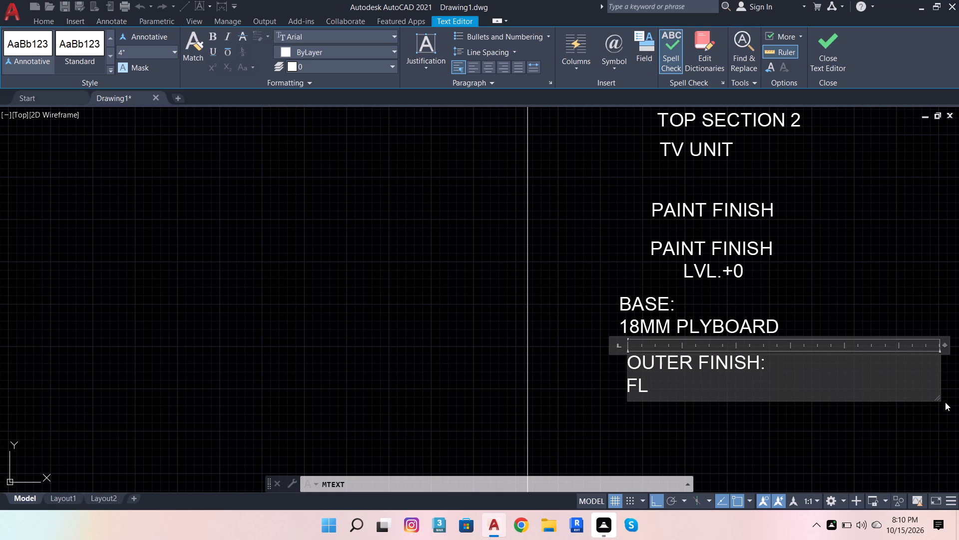
{"action": "key", "text": "u"}
{"action": "type", "text": "TE"}
{"action": "key", "text": "d"}
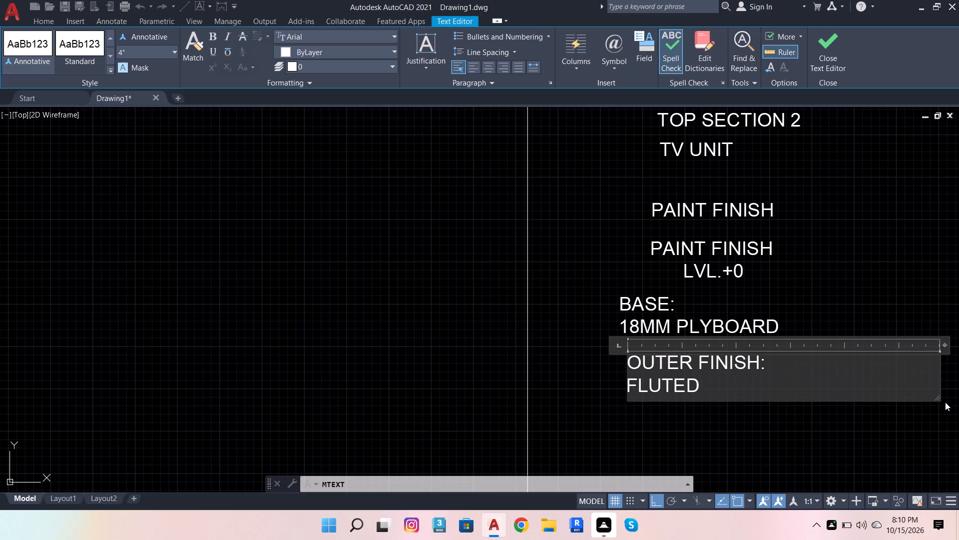
{"action": "key", "text": "space"}
{"action": "key", "text": "l"}
{"action": "type", "text": "AN"}
{"action": "key", "text": "BackSpace"}
{"action": "type", "text": "MI"}
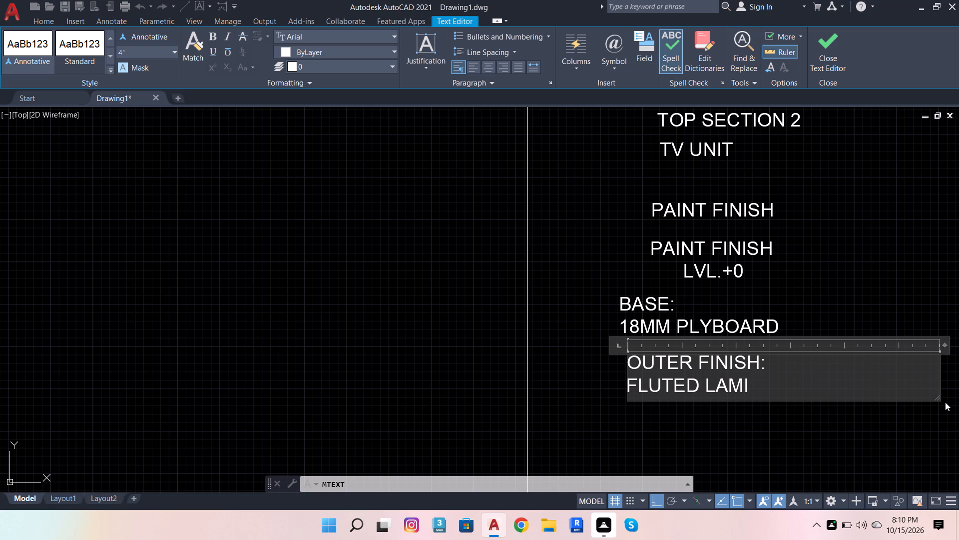
{"action": "key", "text": "n"}
{"action": "type", "text": "ATE"}
{"action": "key", "text": "space"}
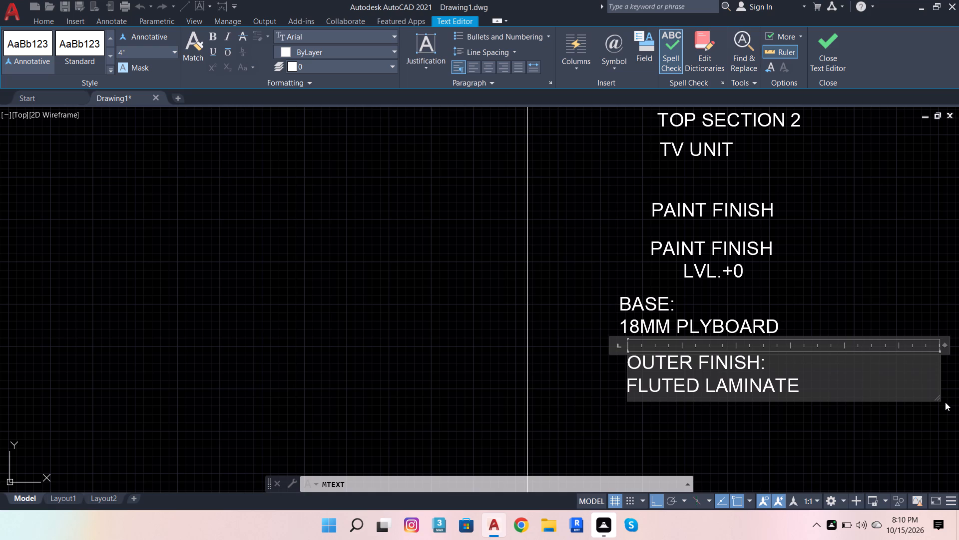
Add a third line reading "FINISH" beneath "FLUTED LAMINATE" and finish the label.
{"action": "key", "text": "Return"}
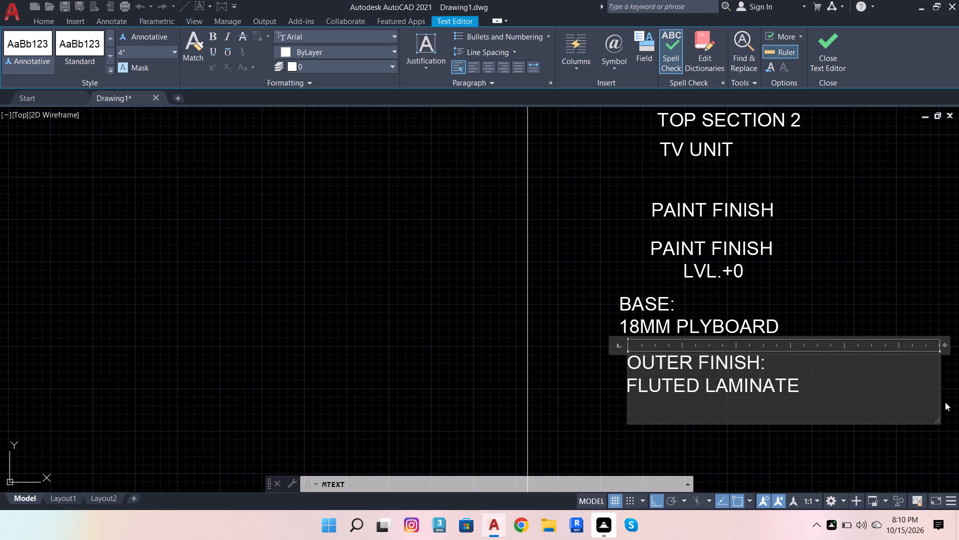
{"action": "type", "text": "FIN"}
{"action": "key", "text": "i"}
{"action": "key", "text": "s"}
{"action": "key", "text": "h"}
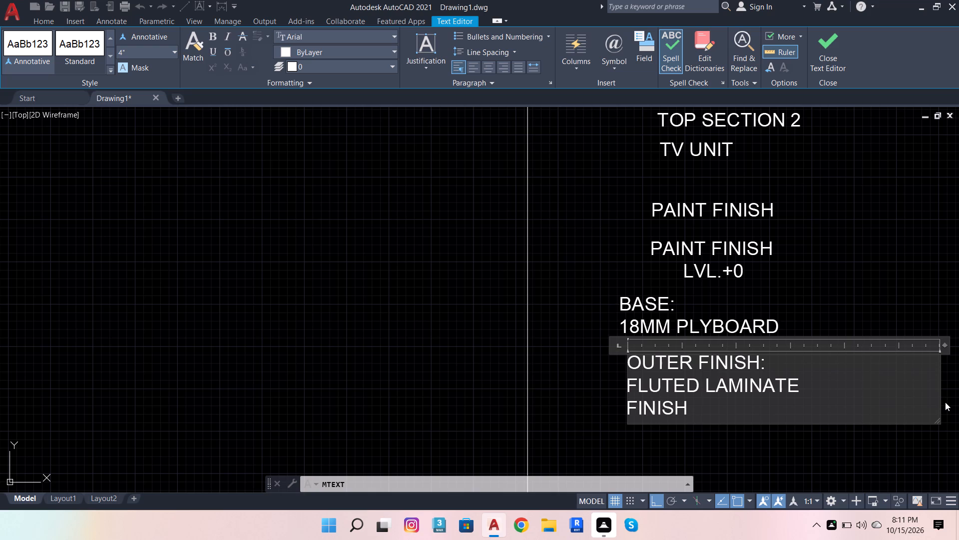
{"action": "left_click", "coordinate": [945, 402]}
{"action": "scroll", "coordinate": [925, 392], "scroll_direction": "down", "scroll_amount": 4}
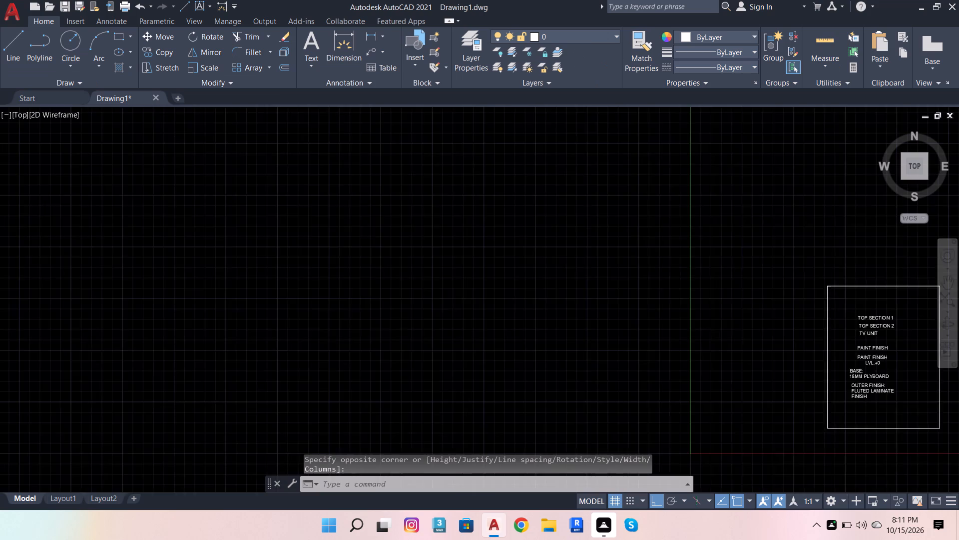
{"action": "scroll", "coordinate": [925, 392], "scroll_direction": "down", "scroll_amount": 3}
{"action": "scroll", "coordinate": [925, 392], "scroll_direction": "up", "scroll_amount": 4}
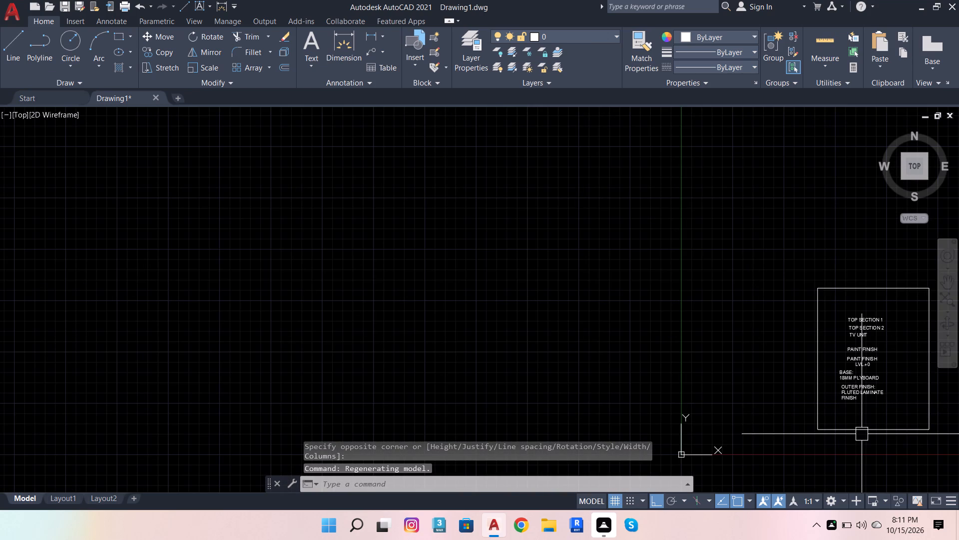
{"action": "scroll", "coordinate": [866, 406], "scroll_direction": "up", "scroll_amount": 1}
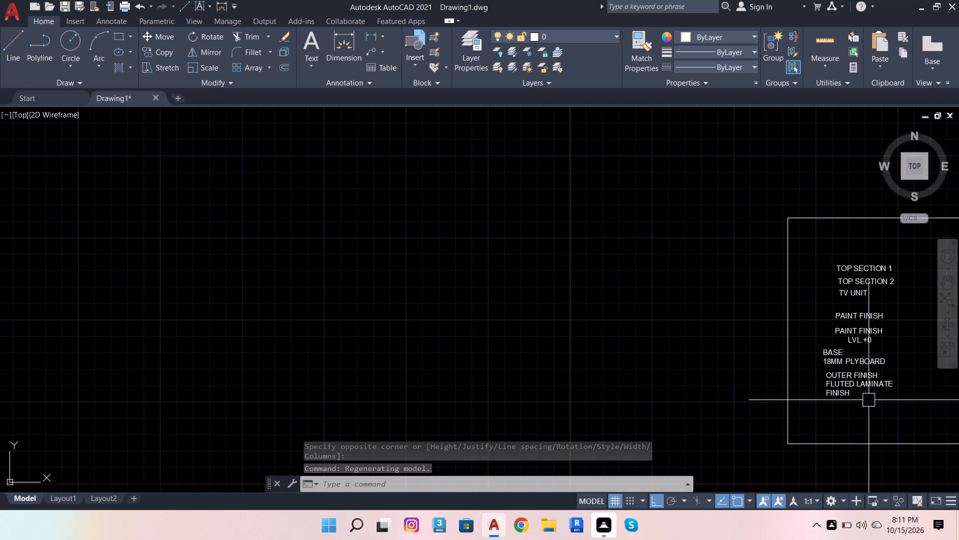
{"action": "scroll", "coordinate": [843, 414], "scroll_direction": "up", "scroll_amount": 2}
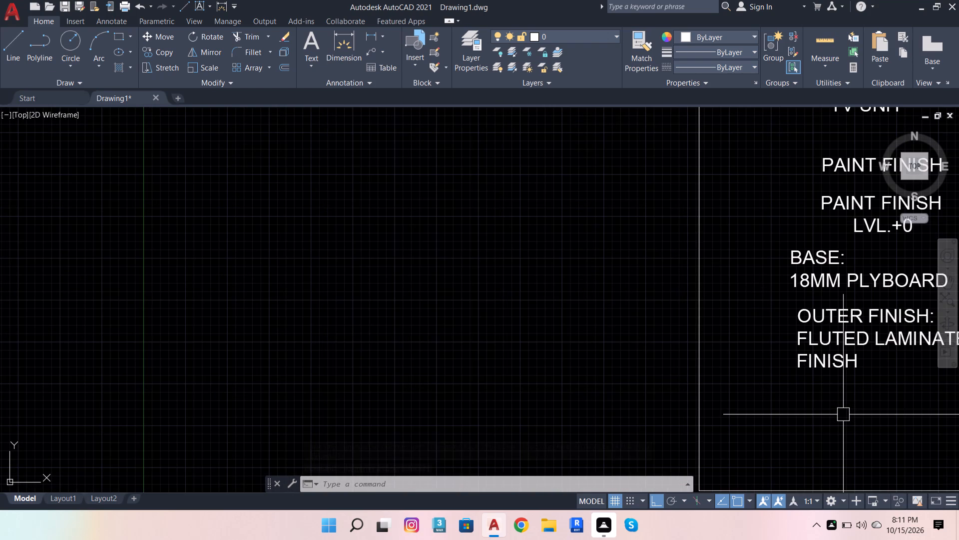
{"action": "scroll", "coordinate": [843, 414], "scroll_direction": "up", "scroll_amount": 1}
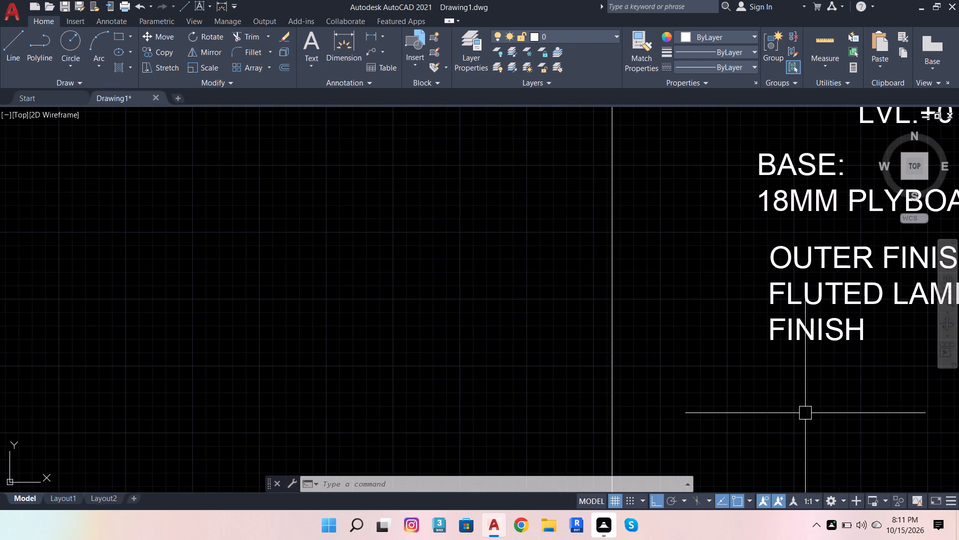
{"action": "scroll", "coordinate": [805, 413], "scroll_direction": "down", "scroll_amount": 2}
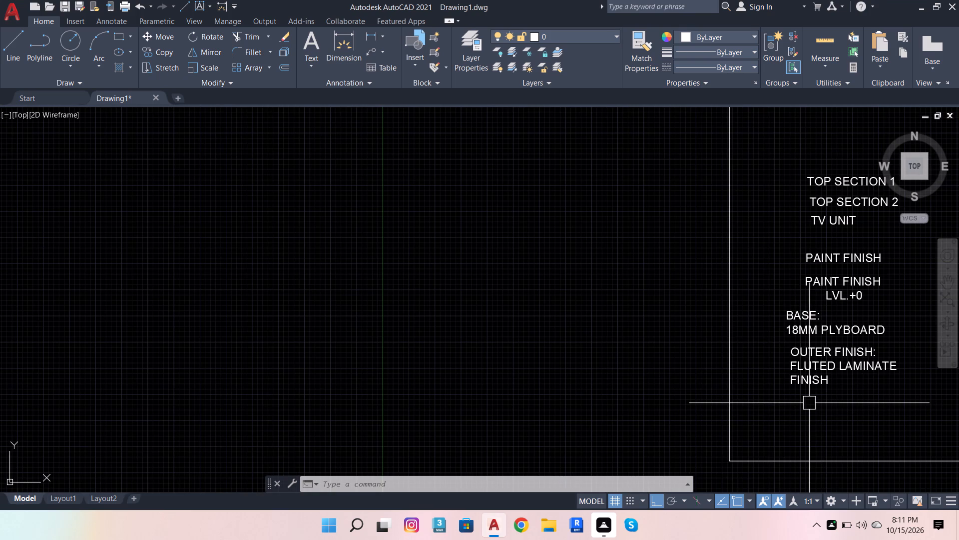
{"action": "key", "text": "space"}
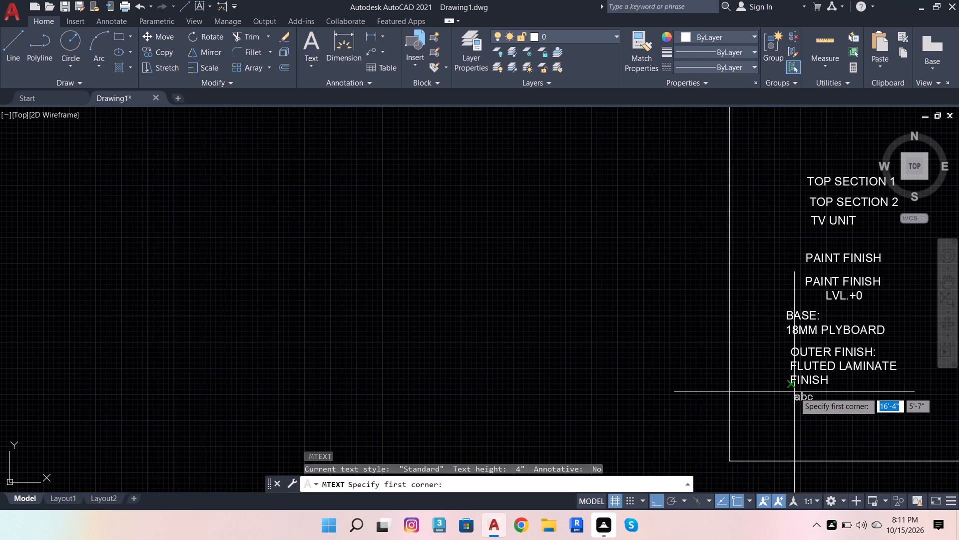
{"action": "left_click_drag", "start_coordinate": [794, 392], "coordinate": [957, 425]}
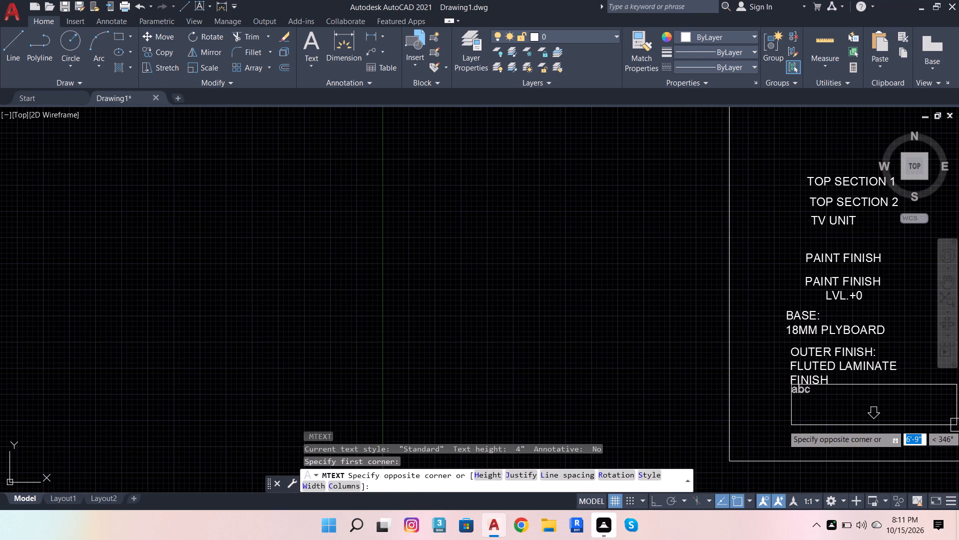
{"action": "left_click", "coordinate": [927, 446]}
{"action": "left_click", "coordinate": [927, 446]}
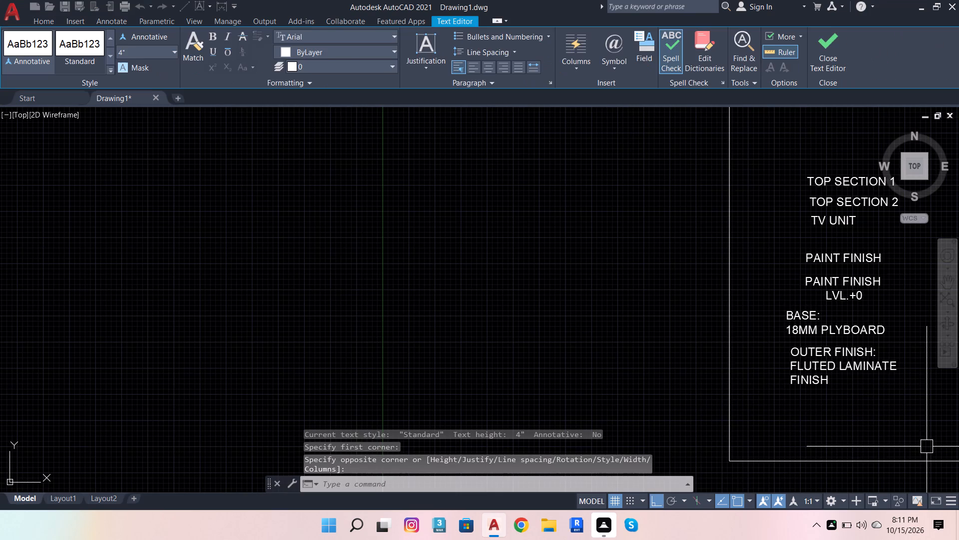
Start a multiline text label below the "OUTER FINISH: FLUTED LAMINATE FINISH" label, with "HANDLE AS PER" as its first line.
{"action": "key", "text": "space"}
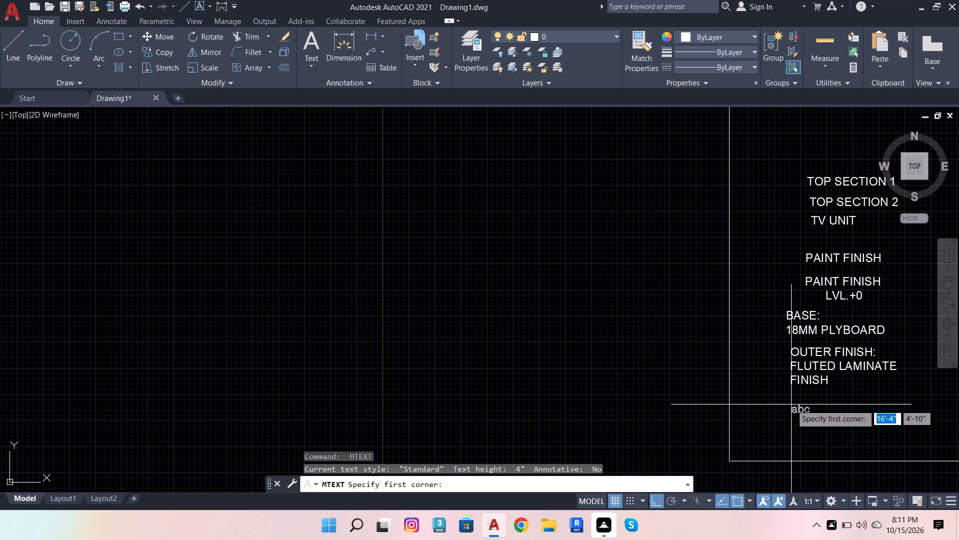
{"action": "left_click_drag", "start_coordinate": [791, 404], "coordinate": [954, 451]}
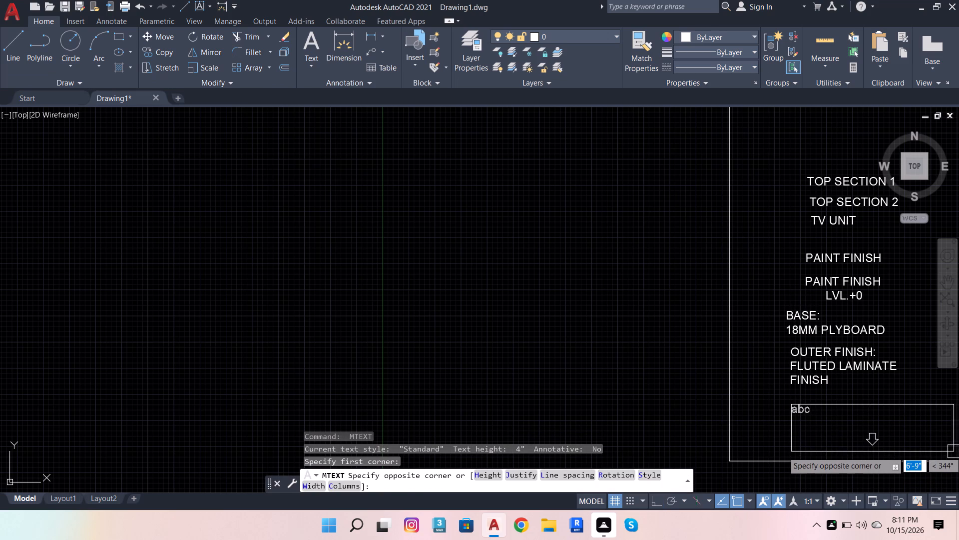
{"action": "left_click_drag", "start_coordinate": [954, 451], "coordinate": [955, 448]}
{"action": "left_click", "coordinate": [957, 447]}
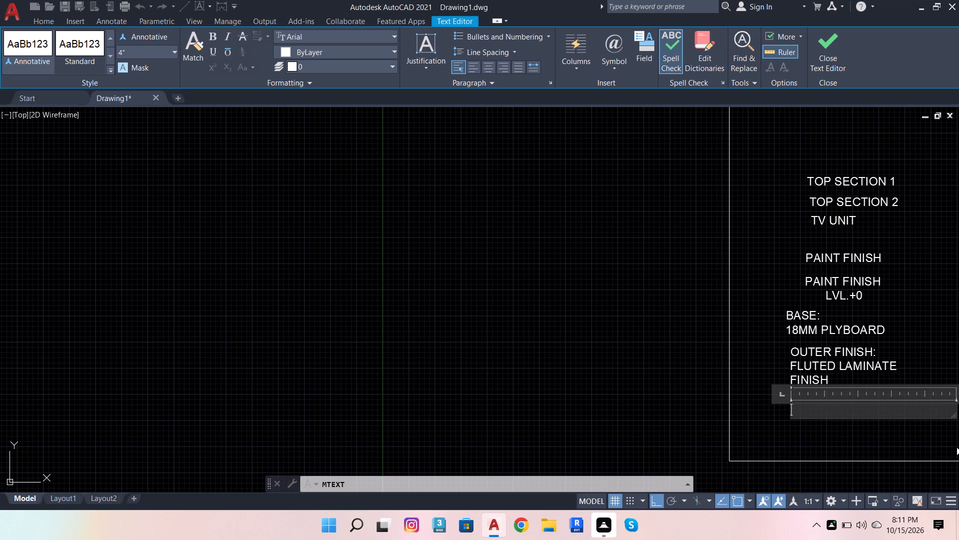
{"action": "type", "text": "HA"}
{"action": "key", "text": "n"}
{"action": "key", "text": "d"}
{"action": "key", "text": "l"}
{"action": "key", "text": "e"}
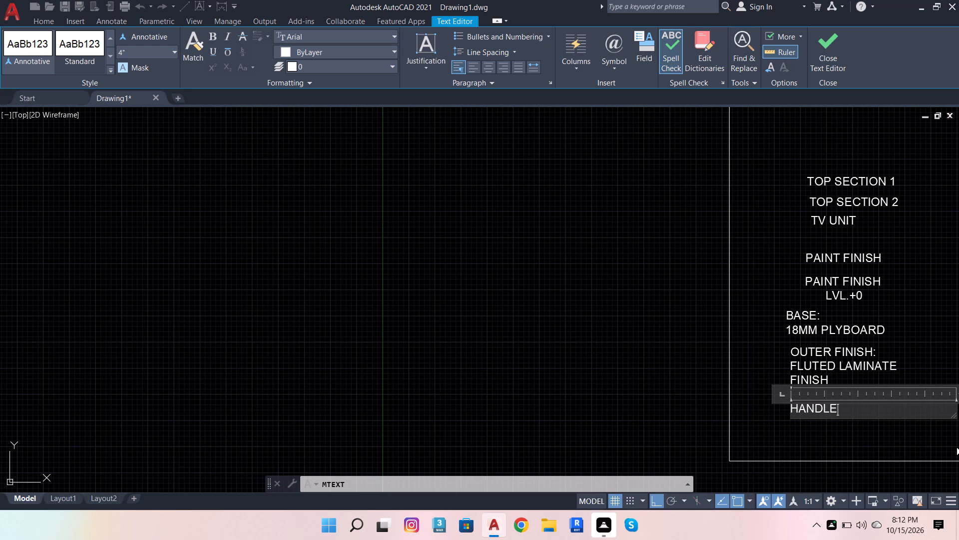
{"action": "key", "text": "space"}
{"action": "type", "text": "AS"}
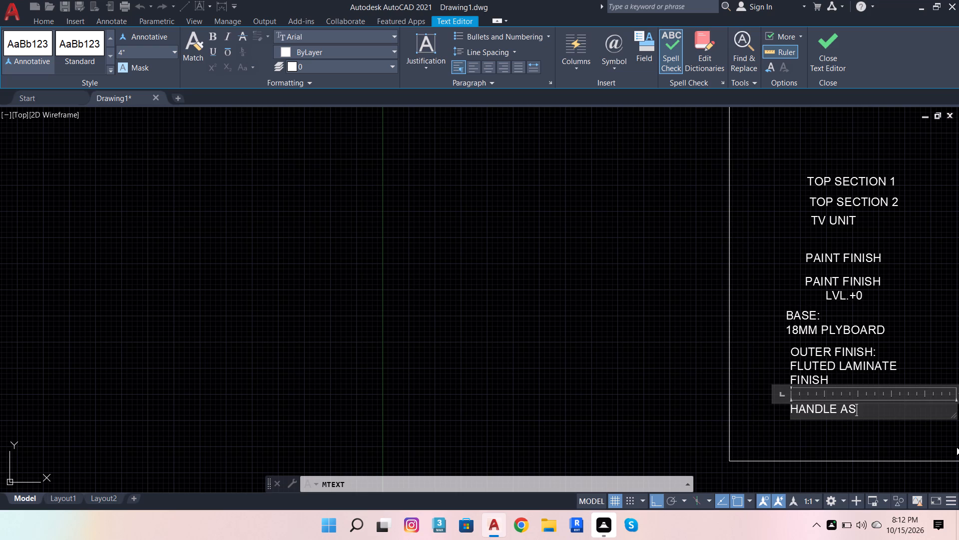
{"action": "key", "text": "space"}
{"action": "key", "text": "p"}
{"action": "type", "text": "EE"}
{"action": "key", "text": "BackSpace"}
{"action": "key", "text": "r"}
{"action": "key", "text": "space"}
{"action": "key", "text": "space"}
Add a second line reading "SELECTION" beneath "HANDLE AS PER" and finish the label.
{"action": "key", "text": "Return"}
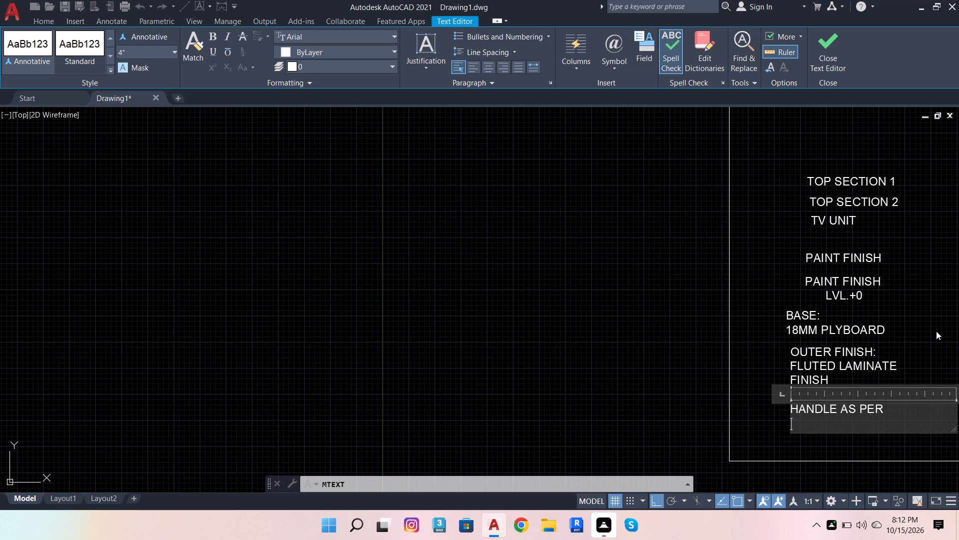
{"action": "key", "text": "s"}
{"action": "key", "text": "e"}
{"action": "key", "text": "l"}
{"action": "key", "text": "e"}
{"action": "type", "text": "CTI"}
{"action": "type", "text": "ON"}
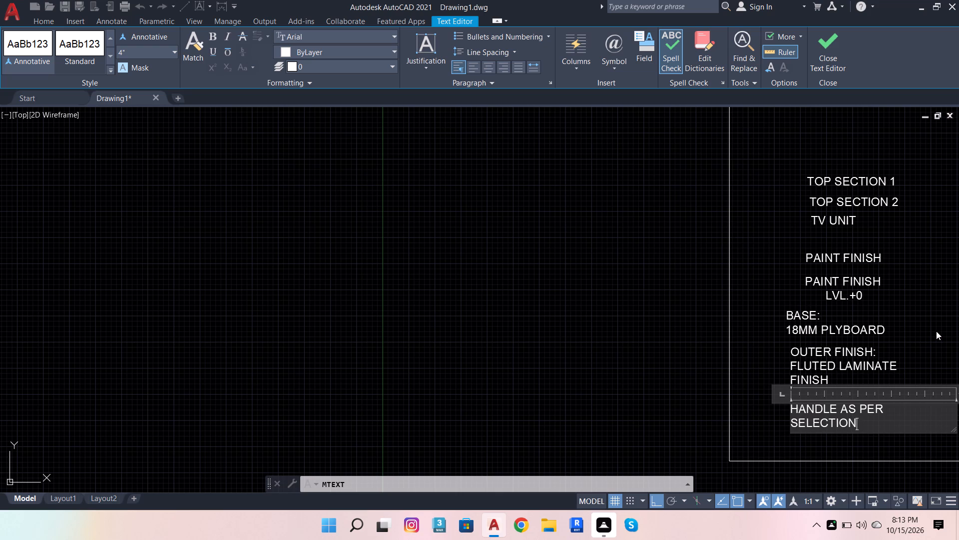
{"action": "left_click", "coordinate": [936, 331]}
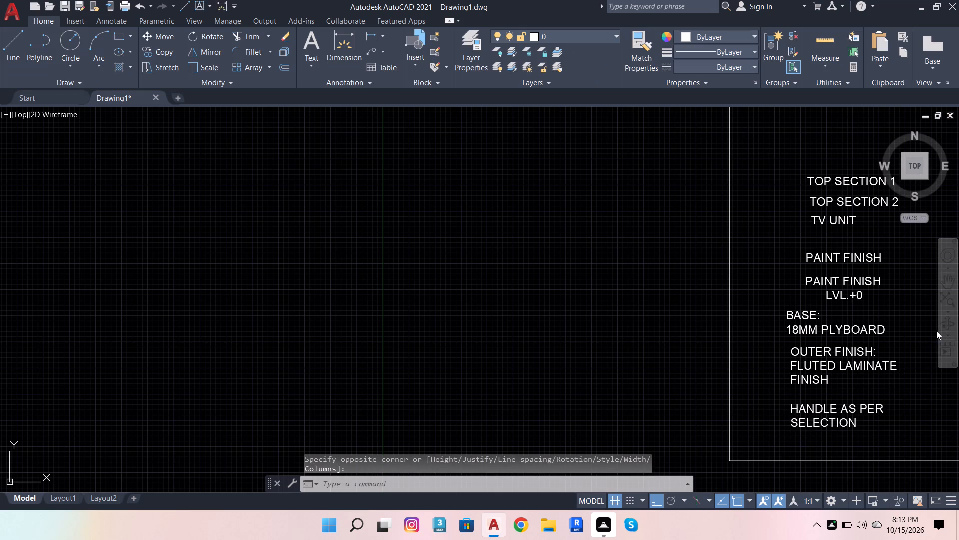
Examine the reference drawing's annotations alongside the prepared text labels.
{"action": "scroll", "coordinate": [936, 331], "scroll_direction": "down", "scroll_amount": 5}
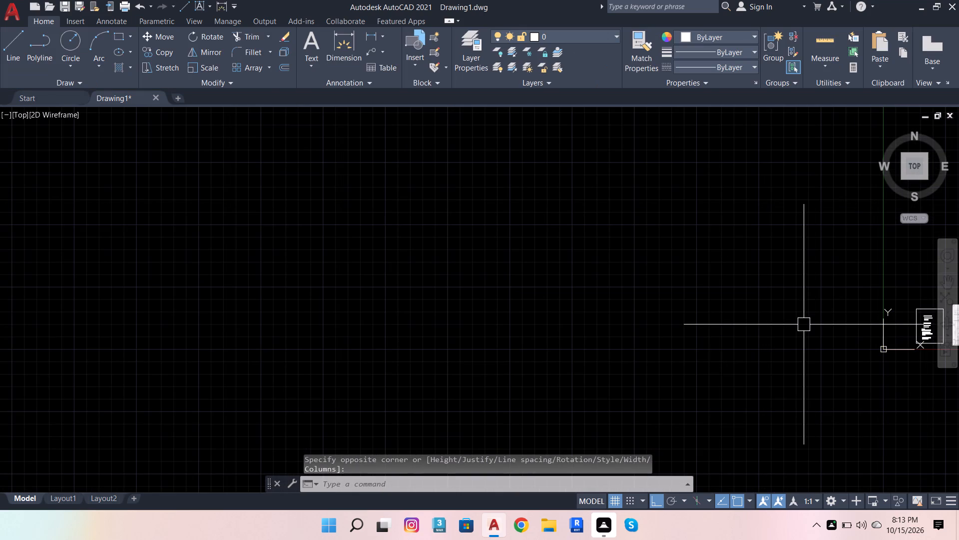
{"action": "scroll", "coordinate": [954, 129], "scroll_direction": "down", "scroll_amount": 1}
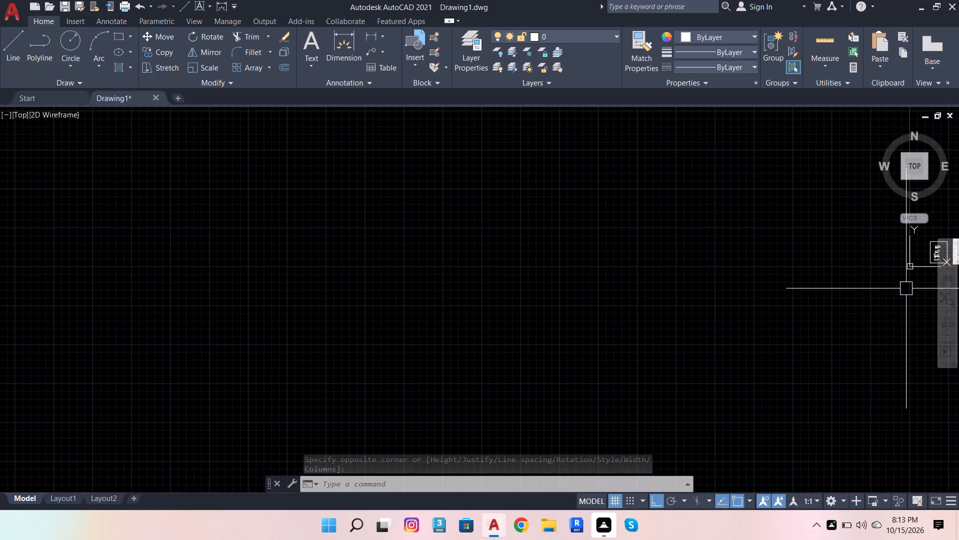
{"action": "scroll", "coordinate": [958, 428], "scroll_direction": "up", "scroll_amount": 2}
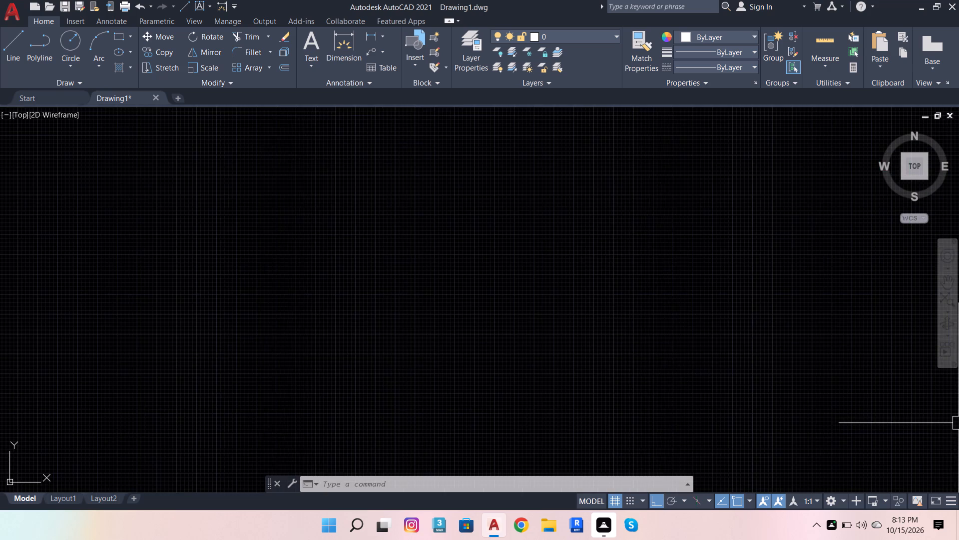
{"action": "scroll", "coordinate": [958, 420], "scroll_direction": "up", "scroll_amount": 2}
{"action": "scroll", "coordinate": [958, 420], "scroll_direction": "down", "scroll_amount": 5}
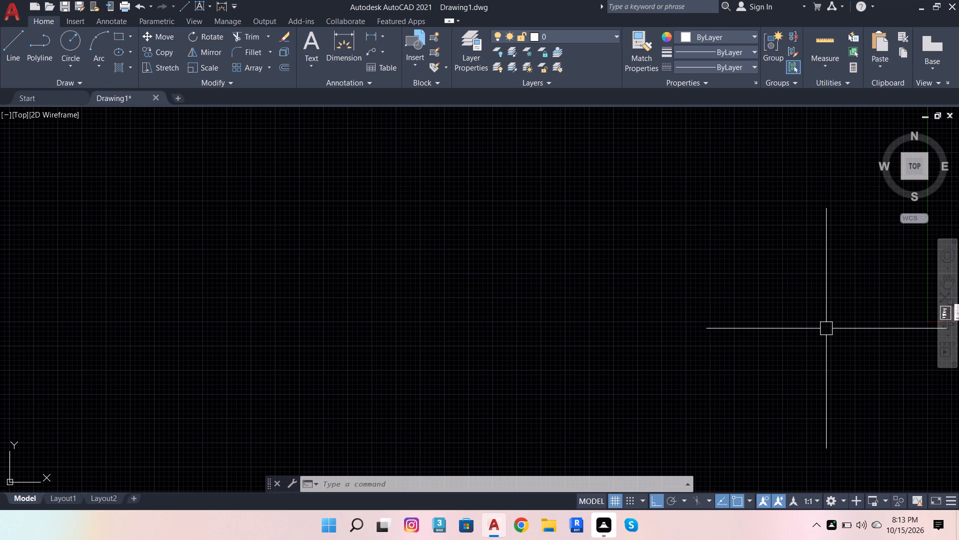
{"action": "scroll", "coordinate": [826, 328], "scroll_direction": "down", "scroll_amount": 10}
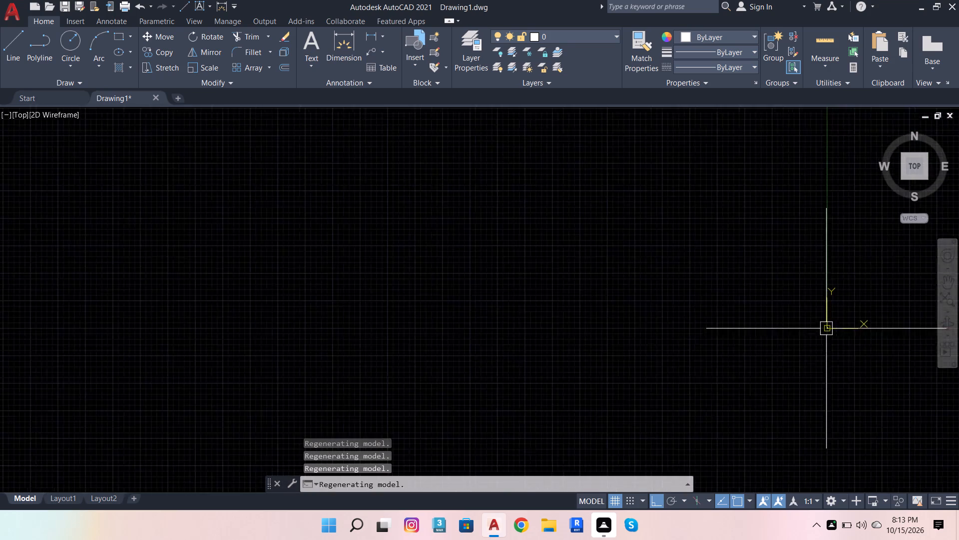
{"action": "scroll", "coordinate": [826, 328], "scroll_direction": "down", "scroll_amount": 4}
{"action": "scroll", "coordinate": [826, 328], "scroll_direction": "up", "scroll_amount": 10}
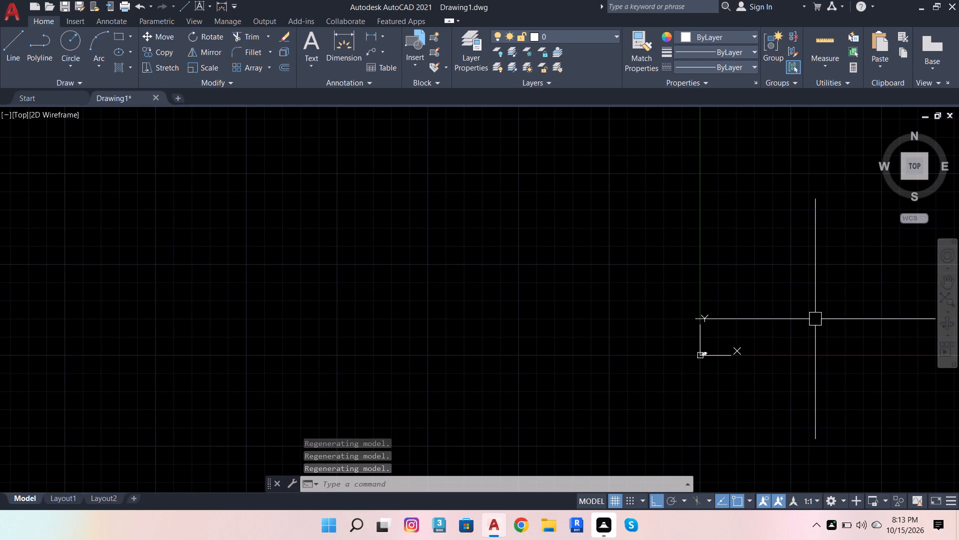
{"action": "scroll", "coordinate": [722, 372], "scroll_direction": "up", "scroll_amount": 4}
{"action": "scroll", "coordinate": [561, 258], "scroll_direction": "up", "scroll_amount": 3}
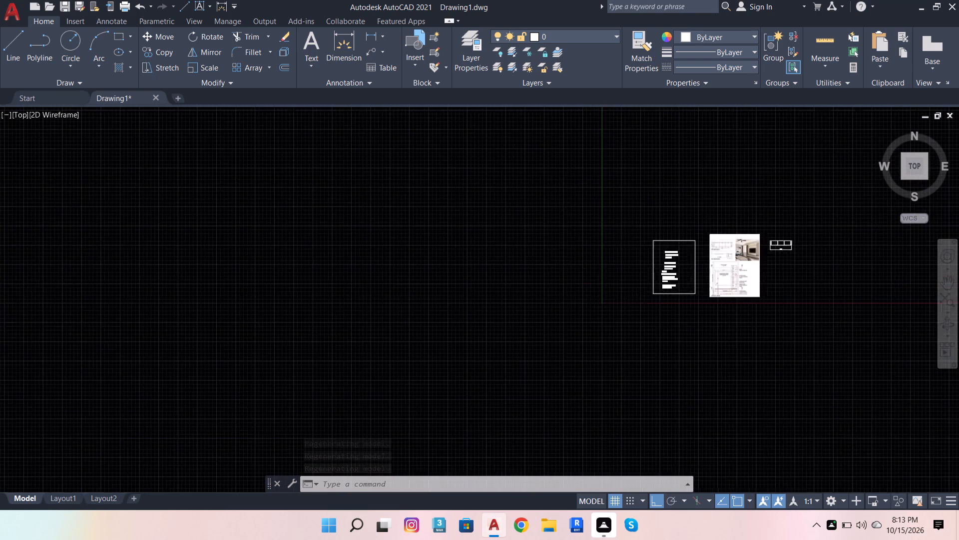
{"action": "scroll", "coordinate": [561, 259], "scroll_direction": "up", "scroll_amount": 2}
{"action": "scroll", "coordinate": [675, 307], "scroll_direction": "down", "scroll_amount": 1}
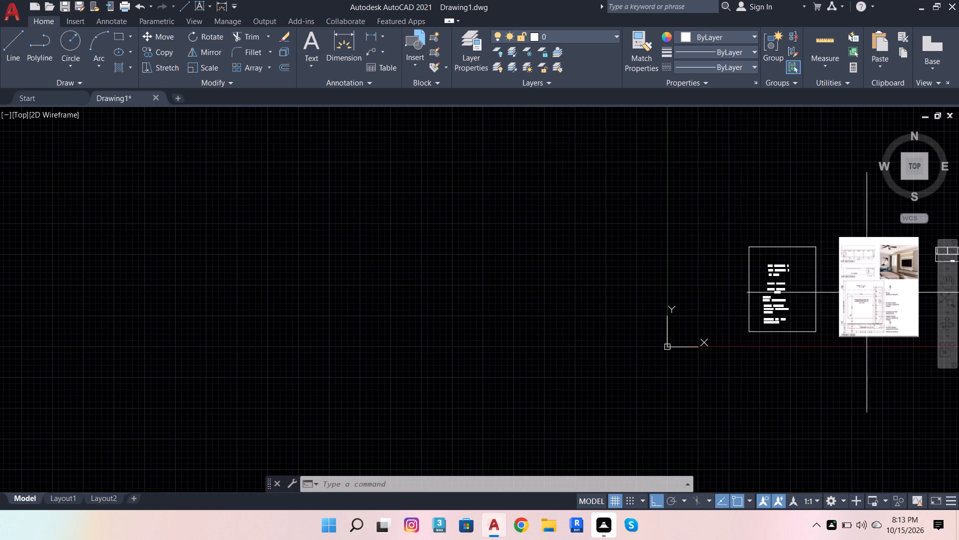
{"action": "scroll", "coordinate": [915, 291], "scroll_direction": "up", "scroll_amount": 3}
{"action": "scroll", "coordinate": [482, 322], "scroll_direction": "up", "scroll_amount": 1}
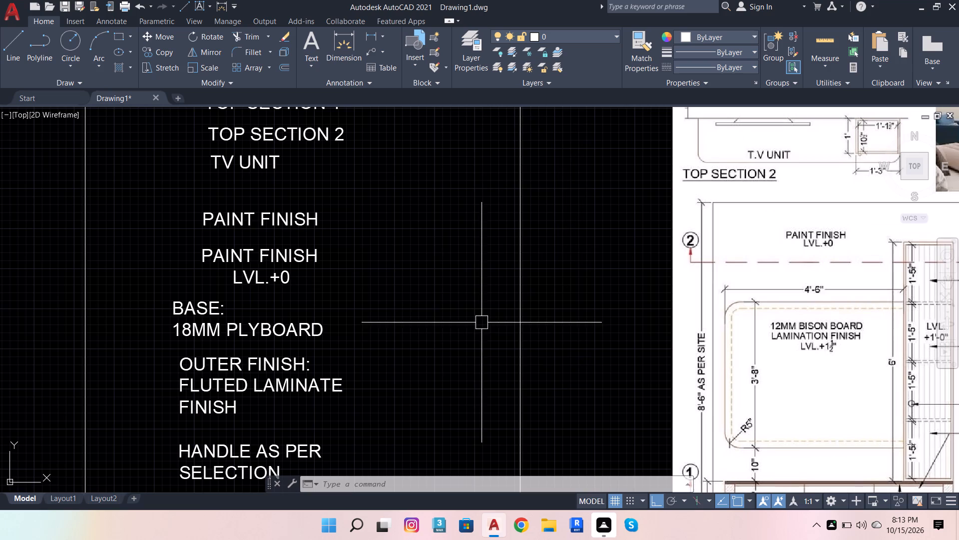
{"action": "scroll", "coordinate": [446, 301], "scroll_direction": "down", "scroll_amount": 1}
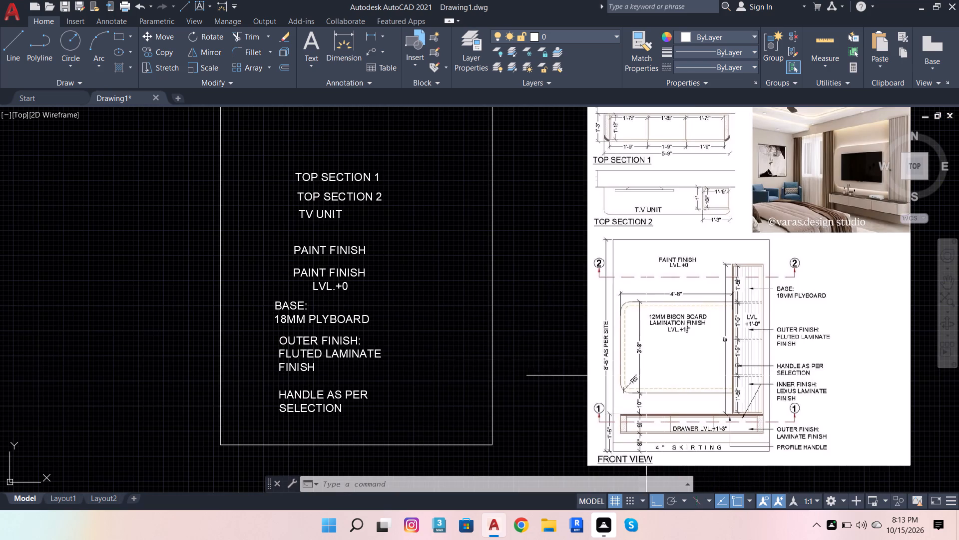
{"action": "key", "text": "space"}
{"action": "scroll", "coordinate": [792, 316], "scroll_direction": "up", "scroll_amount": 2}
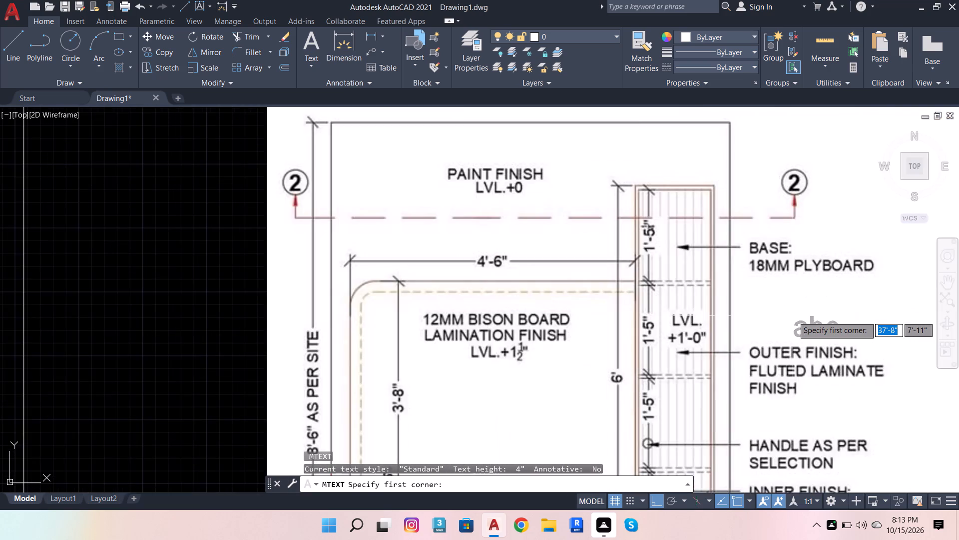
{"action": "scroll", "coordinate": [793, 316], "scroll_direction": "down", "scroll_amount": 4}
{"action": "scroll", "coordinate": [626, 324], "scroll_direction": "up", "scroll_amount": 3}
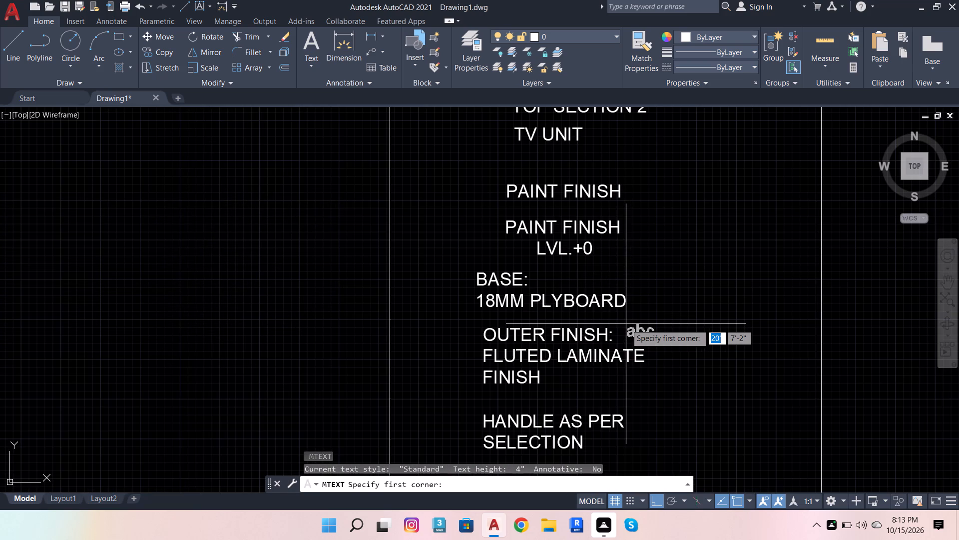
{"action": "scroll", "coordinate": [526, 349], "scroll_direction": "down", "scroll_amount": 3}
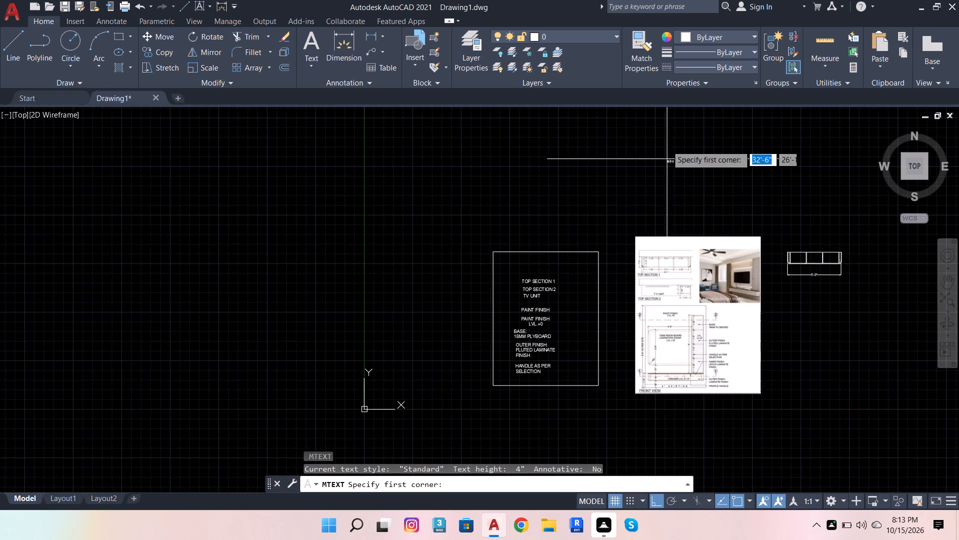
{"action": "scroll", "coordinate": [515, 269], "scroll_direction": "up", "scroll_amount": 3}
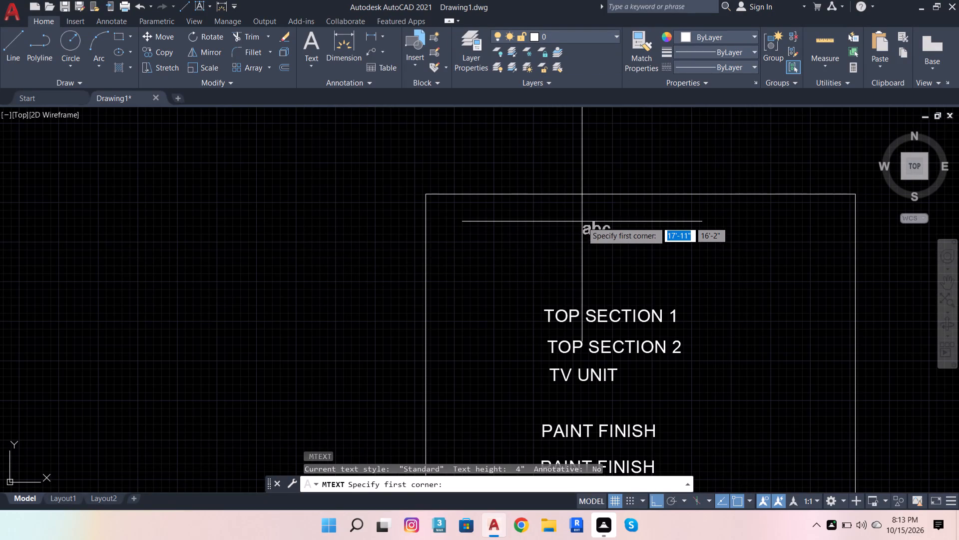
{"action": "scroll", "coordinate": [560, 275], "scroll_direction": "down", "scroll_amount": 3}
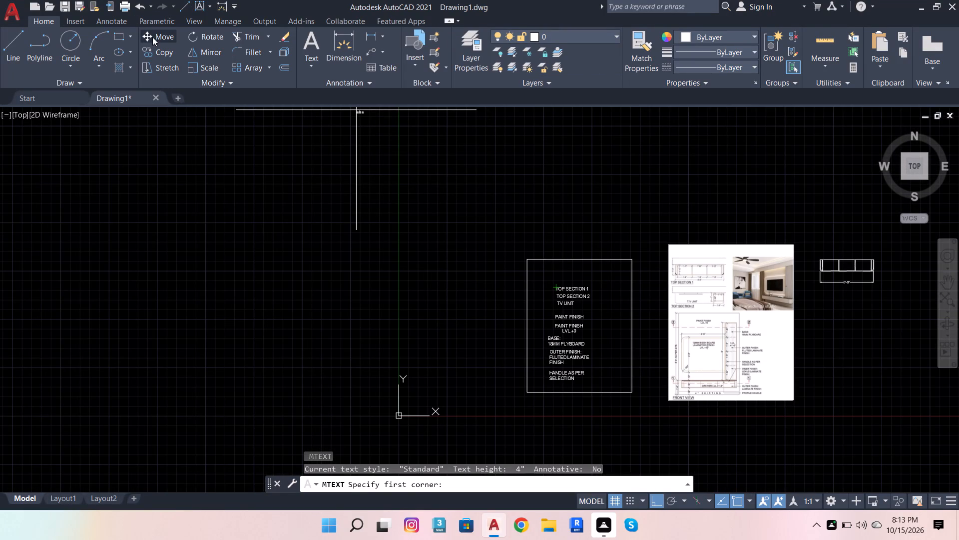
Draw a long, thin rectangle about 18'-9" by 1'-2" above the text label frame and reference image.
{"action": "left_click", "coordinate": [126, 32]}
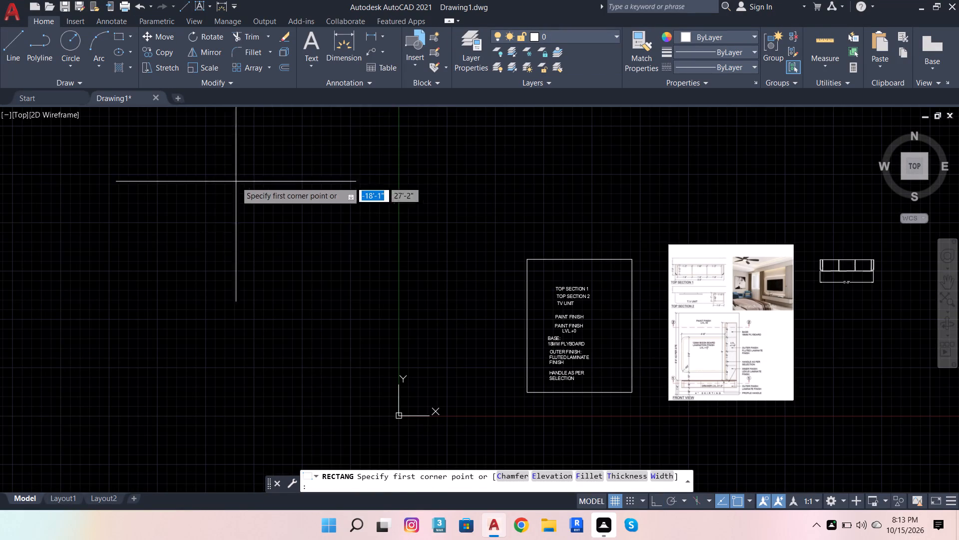
{"action": "scroll", "coordinate": [241, 200], "scroll_direction": "down", "scroll_amount": 2}
{"action": "scroll", "coordinate": [292, 183], "scroll_direction": "up", "scroll_amount": 2}
{"action": "left_click", "coordinate": [416, 175]}
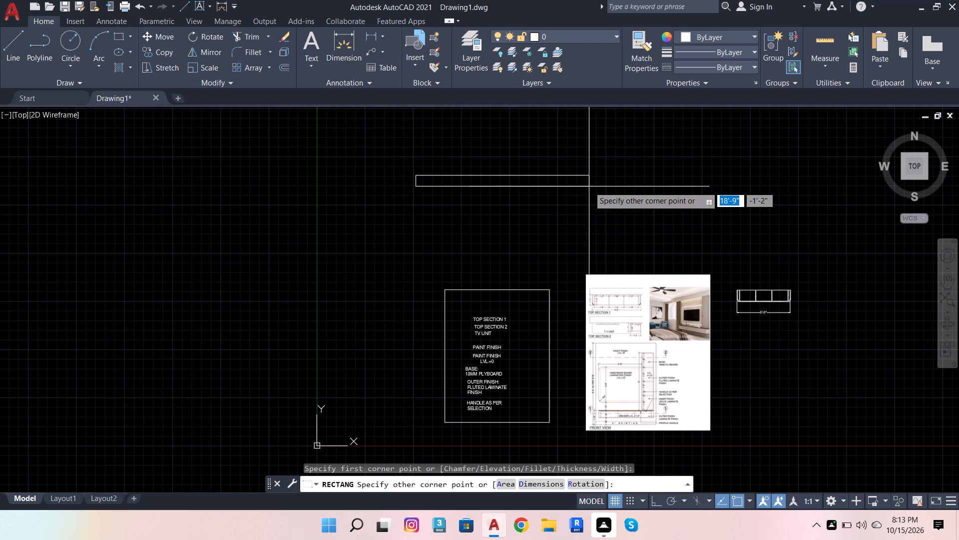
{"action": "left_click", "coordinate": [588, 186]}
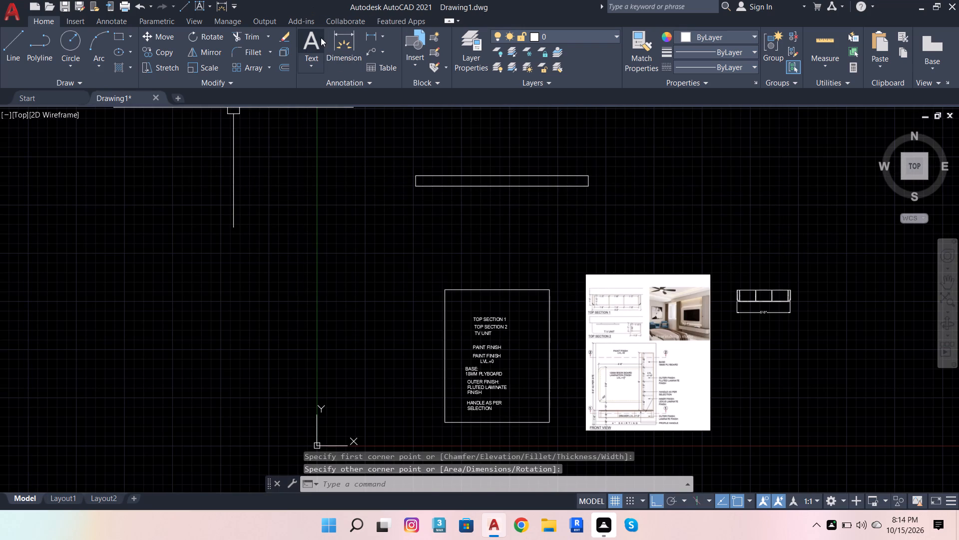
Add a multiline text label reading "INNER FINISH" inside the label frame, near its upper-left corner above "TOP SECTION 1".
{"action": "left_click", "coordinate": [315, 38]}
{"action": "scroll", "coordinate": [413, 312], "scroll_direction": "up", "scroll_amount": 4}
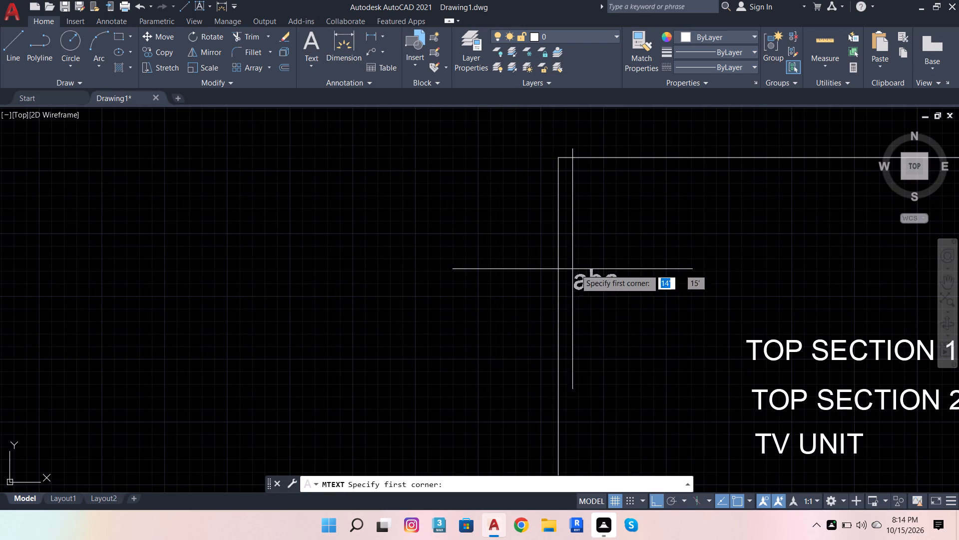
{"action": "left_click", "coordinate": [602, 218]}
{"action": "scroll", "coordinate": [626, 261], "scroll_direction": "down", "scroll_amount": 3}
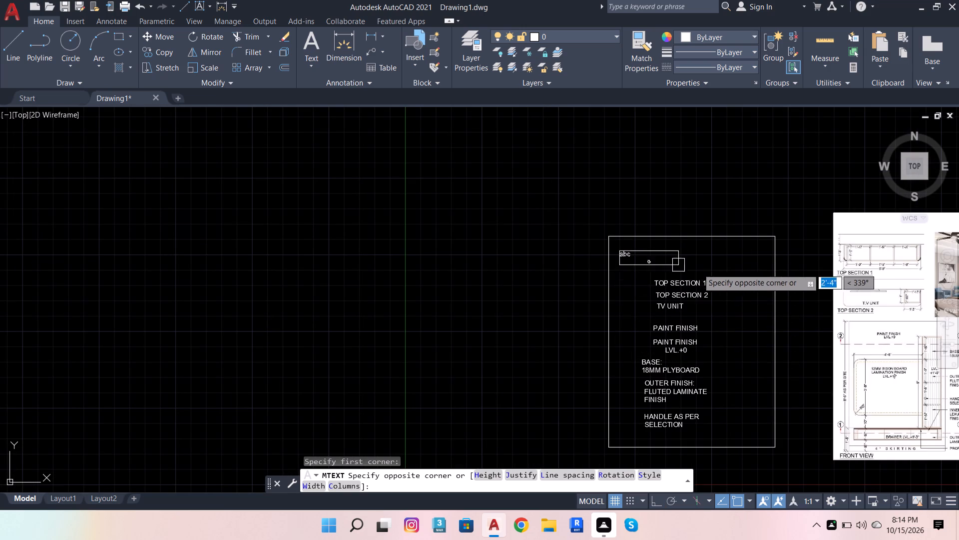
{"action": "scroll", "coordinate": [731, 257], "scroll_direction": "up", "scroll_amount": 2}
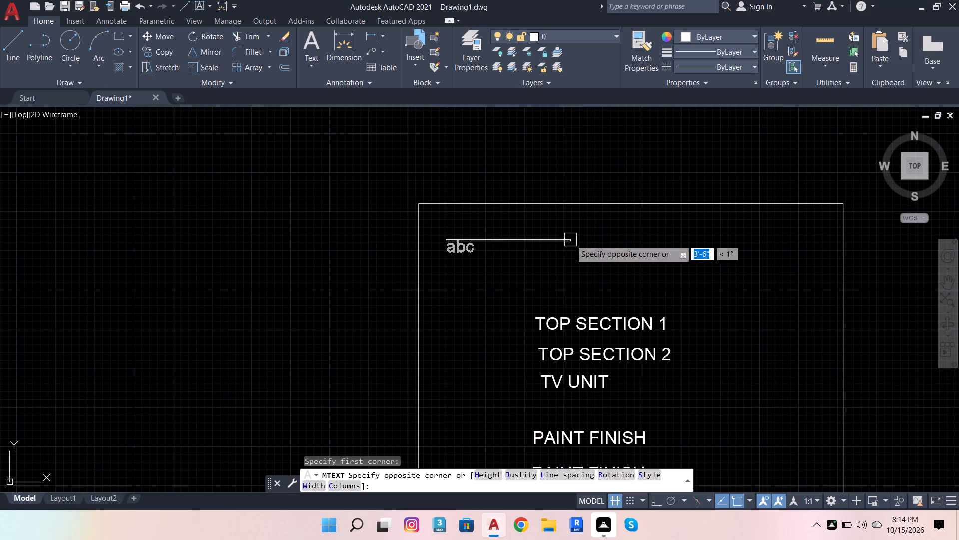
{"action": "left_click", "coordinate": [542, 258]}
{"action": "scroll", "coordinate": [506, 251], "scroll_direction": "up", "scroll_amount": 2}
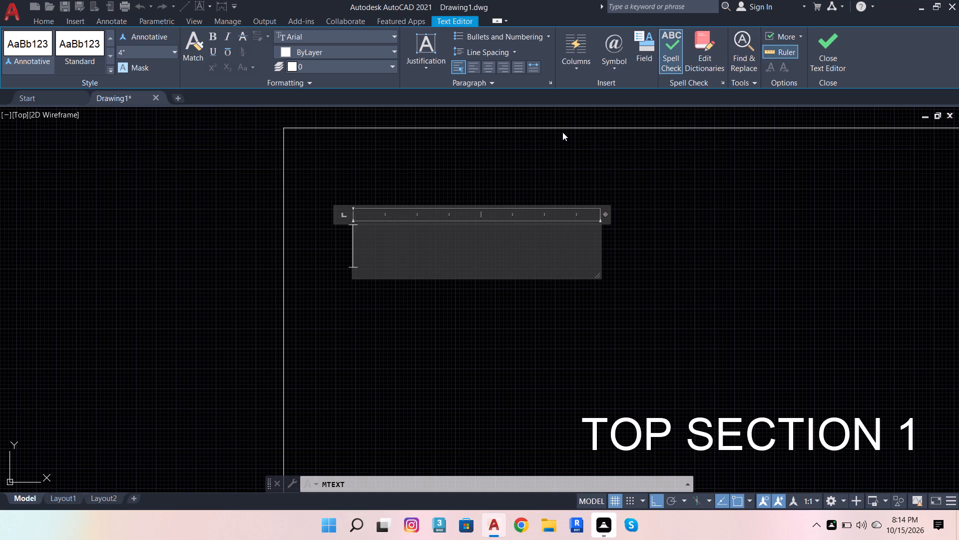
{"action": "type", "text": "INN"}
{"action": "type", "text": "ER"}
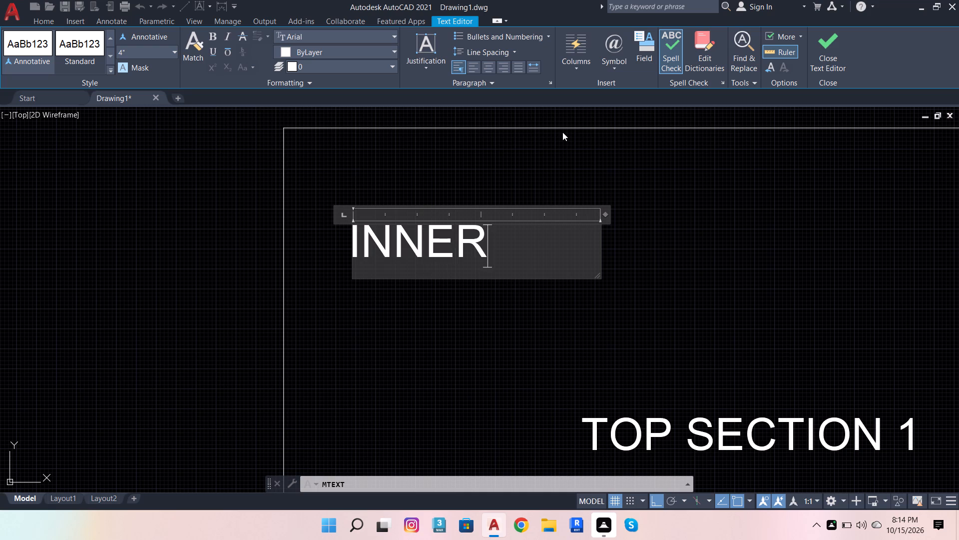
{"action": "key", "text": "space"}
{"action": "type", "text": "FIF"}
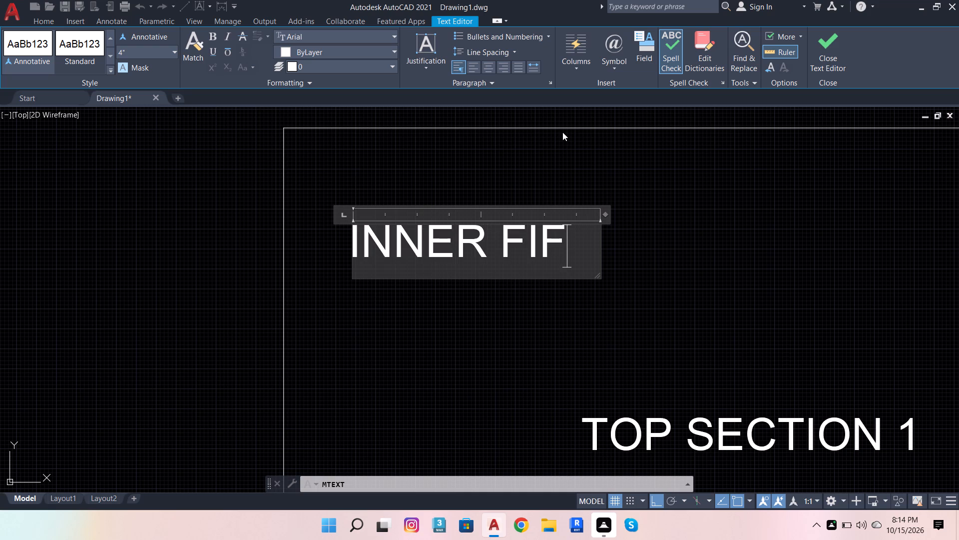
{"action": "key", "text": "BackSpace"}
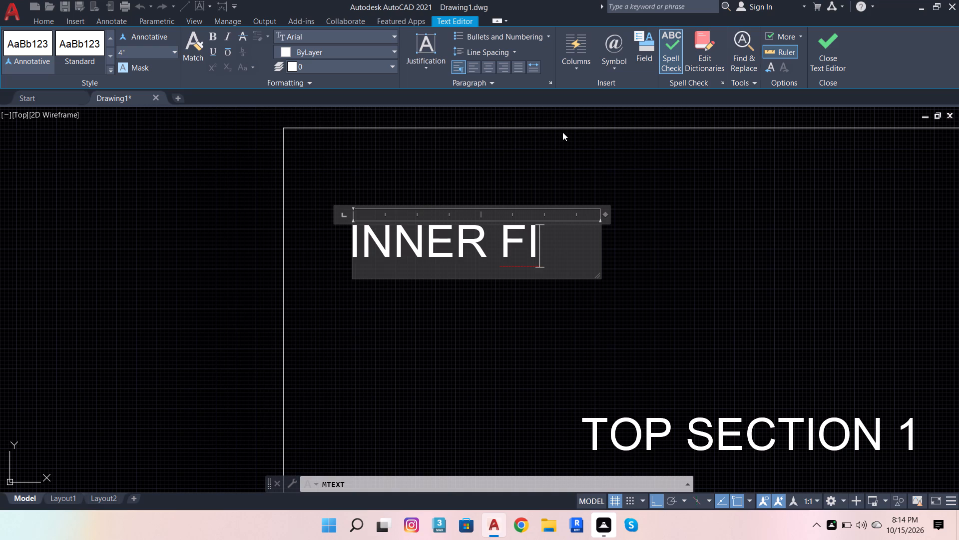
{"action": "key", "text": "n"}
{"action": "key", "text": "i"}
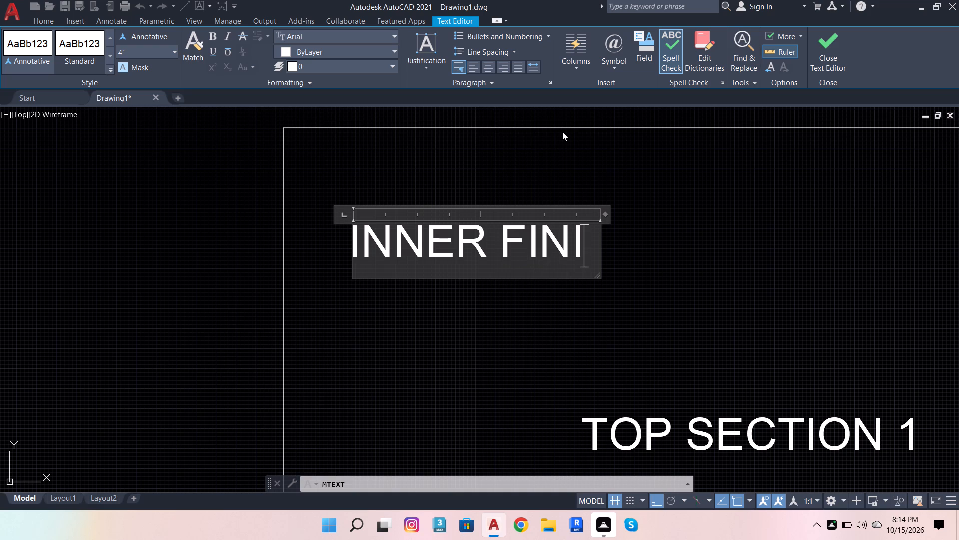
{"action": "type", "text": "SH"}
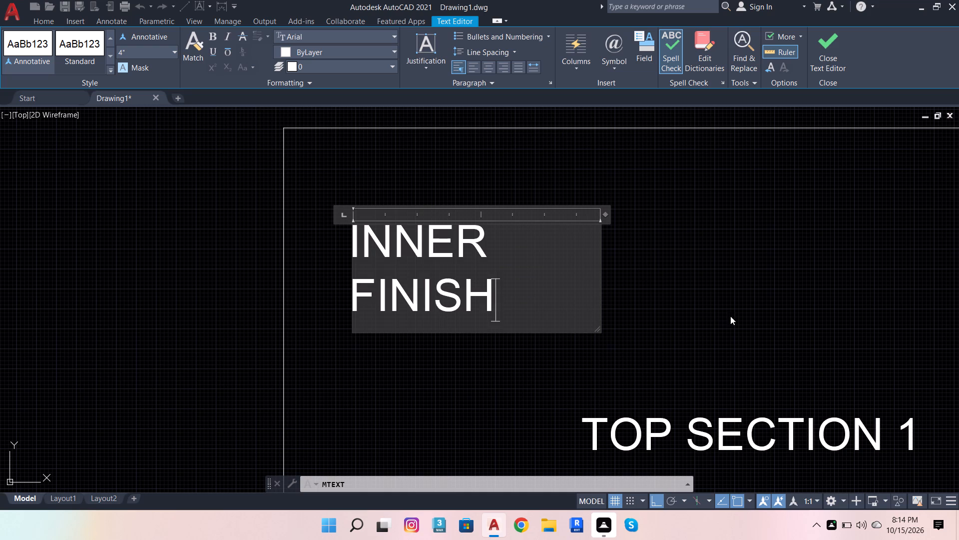
{"action": "left_click", "coordinate": [751, 292]}
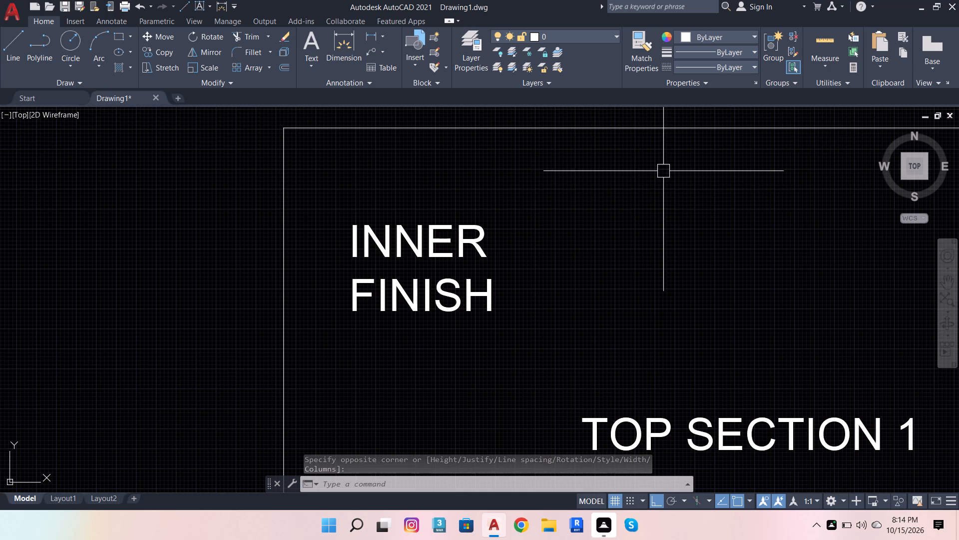
Start a wider multiline text label beside the "INNER FINISH" label, with "INNERFINISH:" as its first line.
{"action": "scroll", "coordinate": [557, 148], "scroll_direction": "down", "scroll_amount": 2}
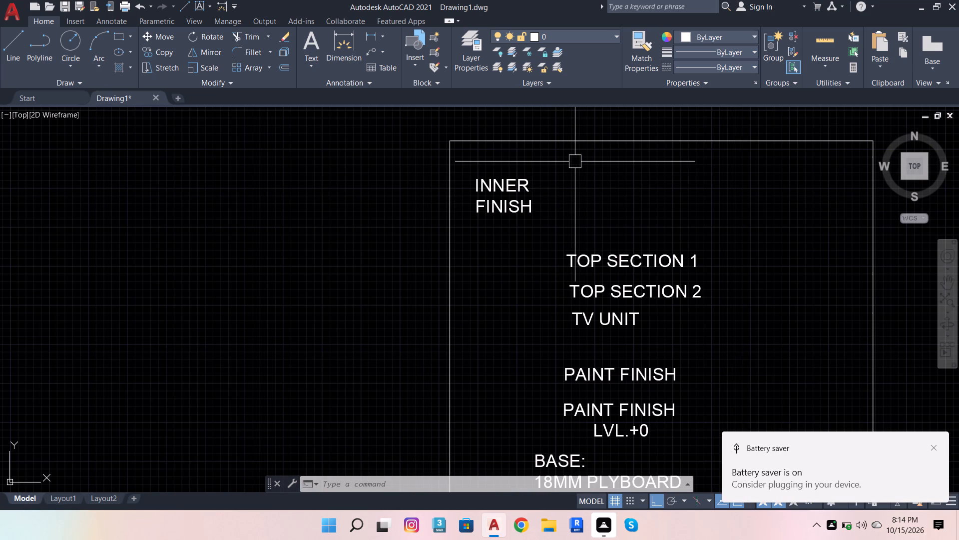
{"action": "left_click_drag", "start_coordinate": [575, 161], "coordinate": [700, 216]}
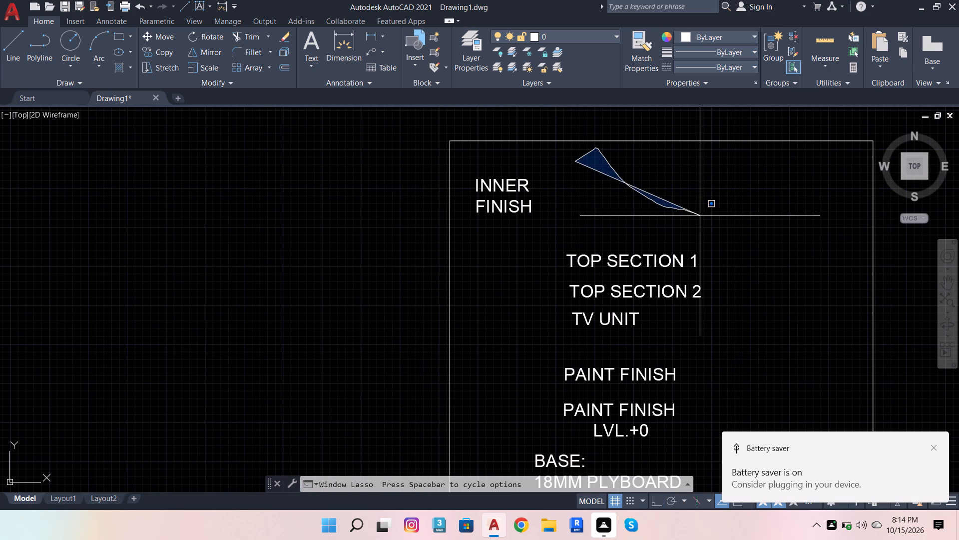
{"action": "left_click_drag", "start_coordinate": [700, 216], "coordinate": [701, 217]}
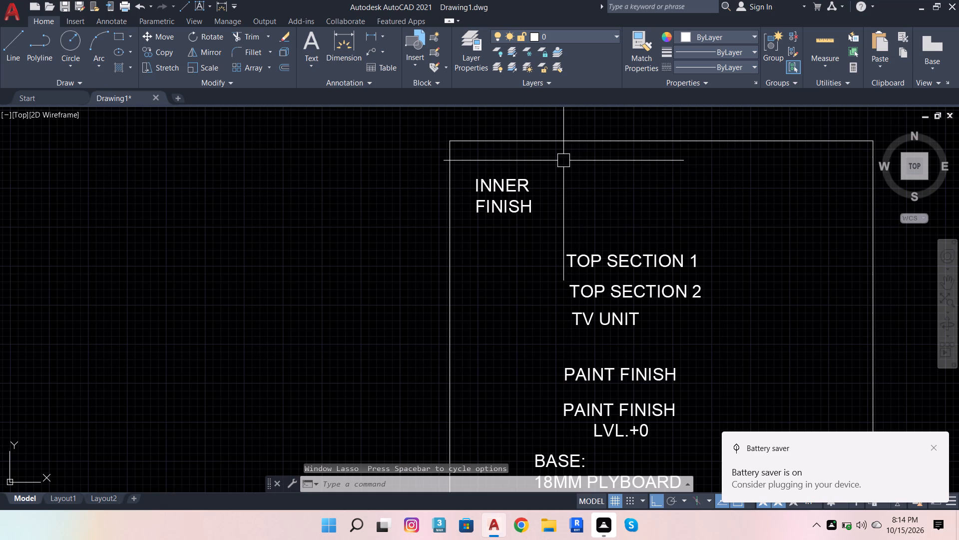
{"action": "key", "text": "space"}
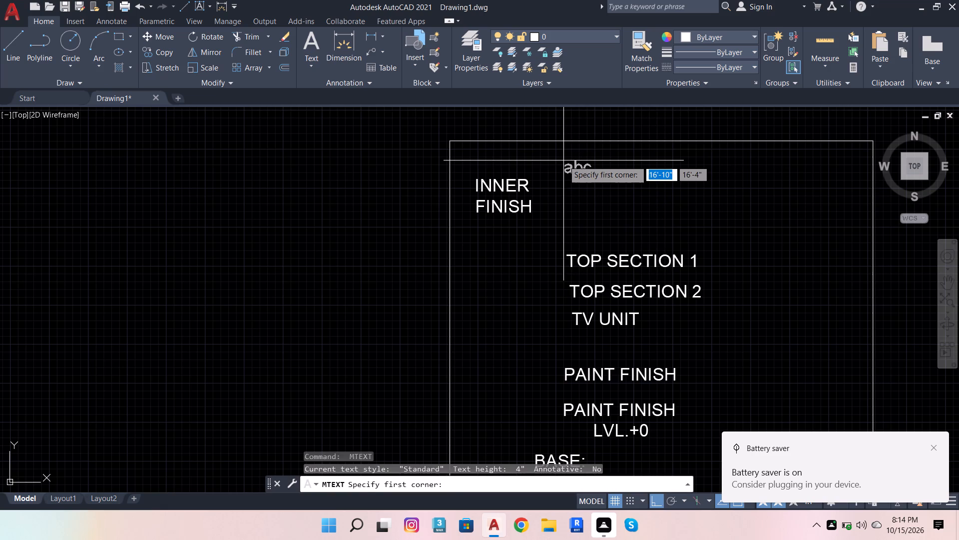
{"action": "left_click", "coordinate": [563, 160]}
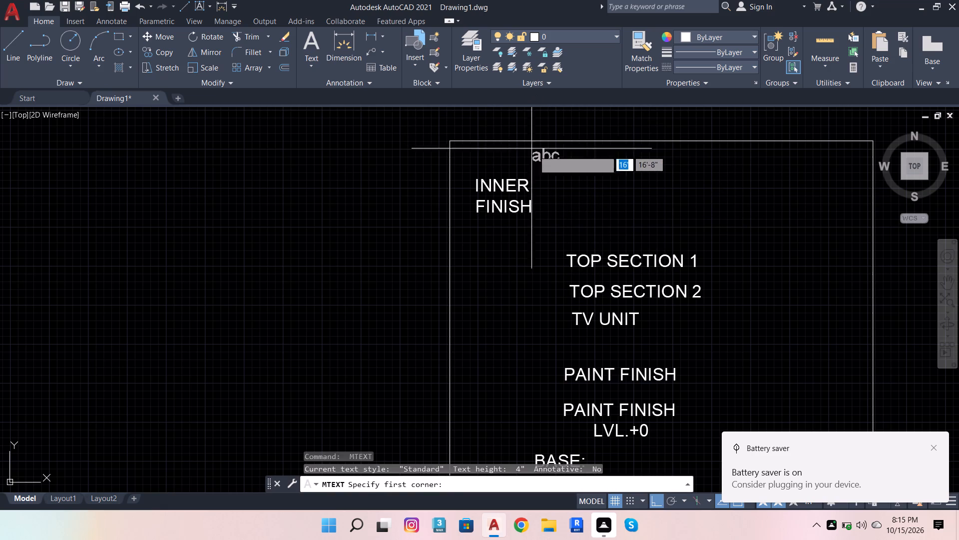
{"action": "left_click_drag", "start_coordinate": [543, 160], "coordinate": [756, 294]}
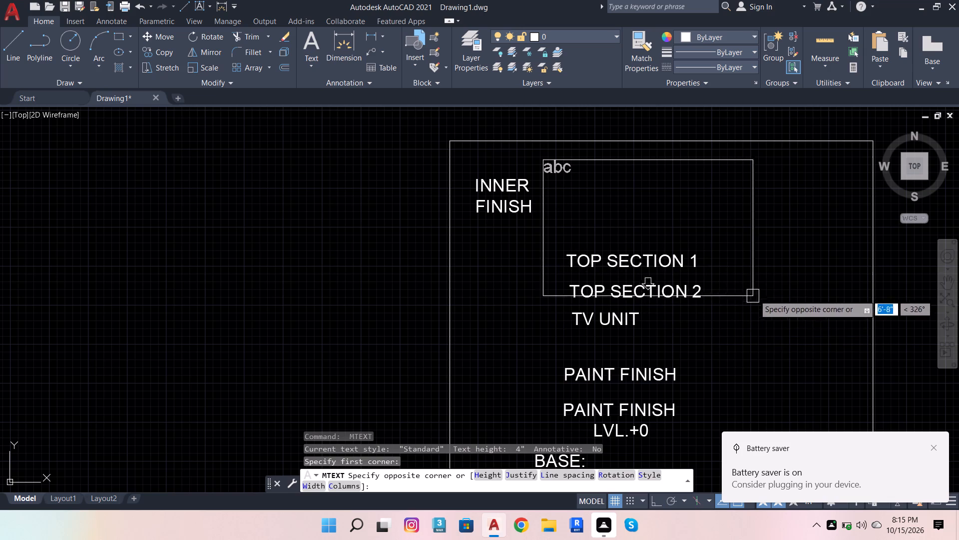
{"action": "left_click_drag", "start_coordinate": [756, 294], "coordinate": [851, 228]}
{"action": "left_click", "coordinate": [851, 228]}
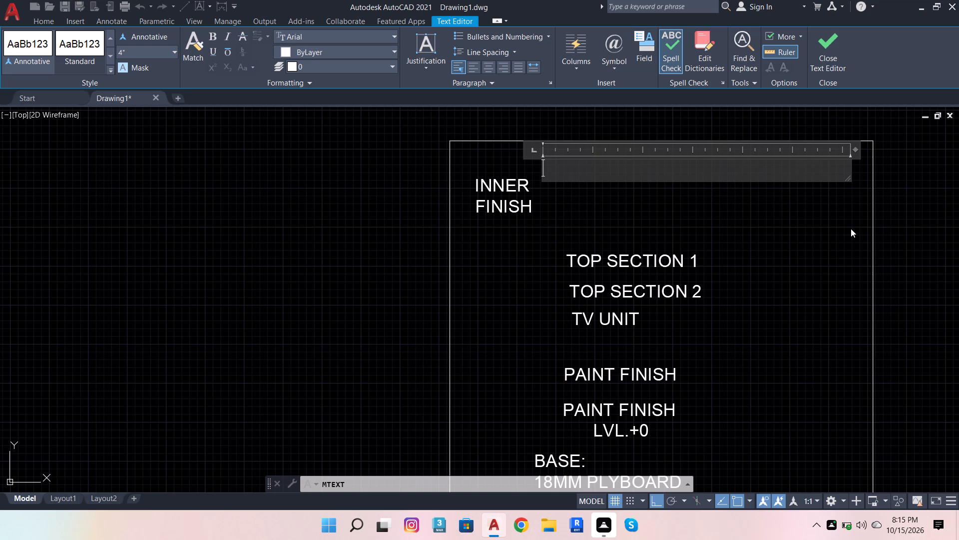
{"action": "type", "text": "INN"}
{"action": "key", "text": "r"}
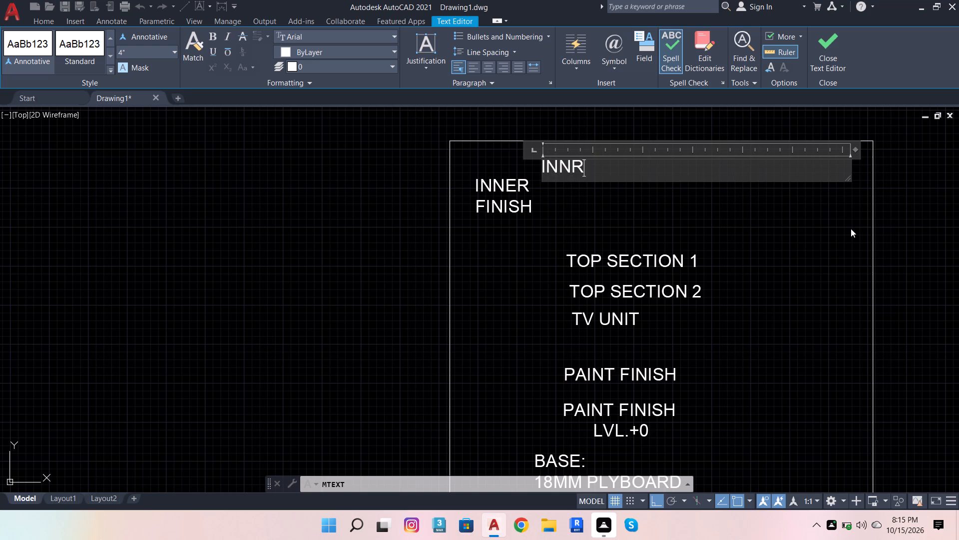
{"action": "key", "text": "BackSpace"}
{"action": "type", "text": "ER"}
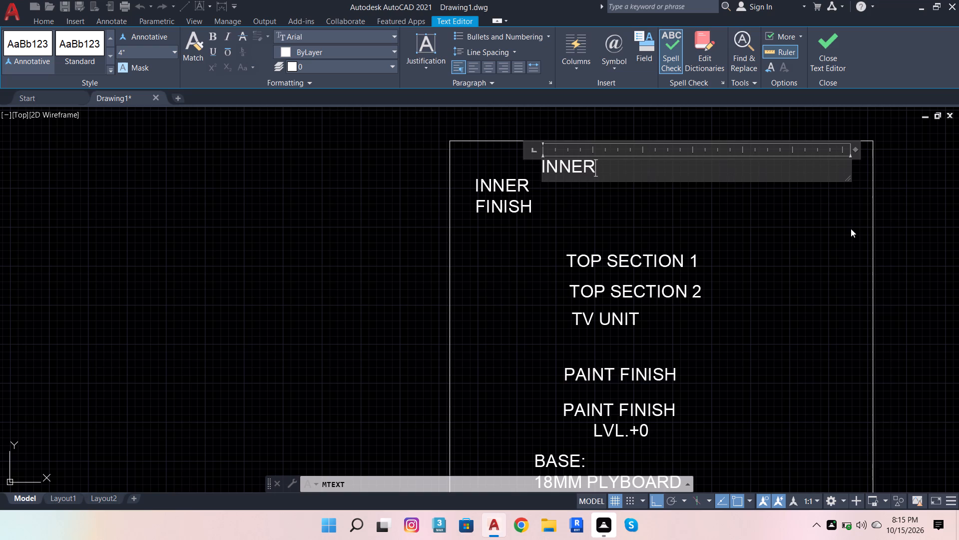
{"action": "type", "text": "FI"}
{"action": "type", "text": "NI"}
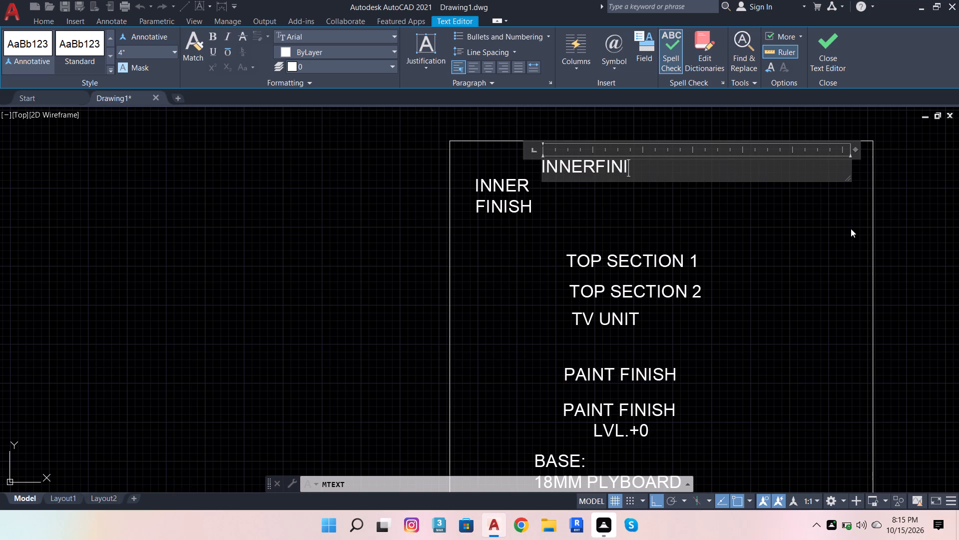
{"action": "key", "text": "s"}
{"action": "key", "text": "h"}
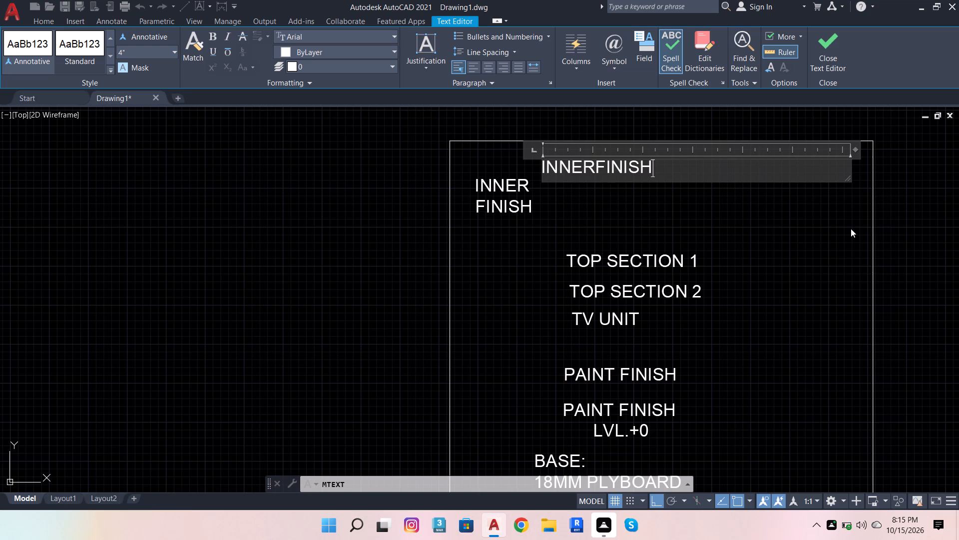
{"action": "key", "text": "shift+colon"}
Insert a space between "INNER" and "FINISH:" in the new label's first line.
{"action": "left_click", "coordinate": [592, 157]}
{"action": "left_click", "coordinate": [592, 157]}
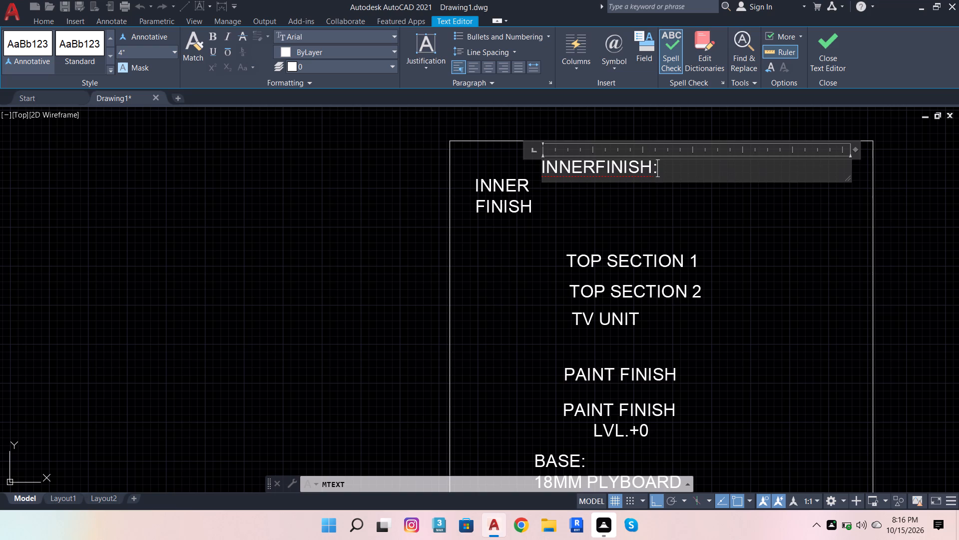
{"action": "left_click", "coordinate": [593, 164]}
{"action": "key", "text": "space"}
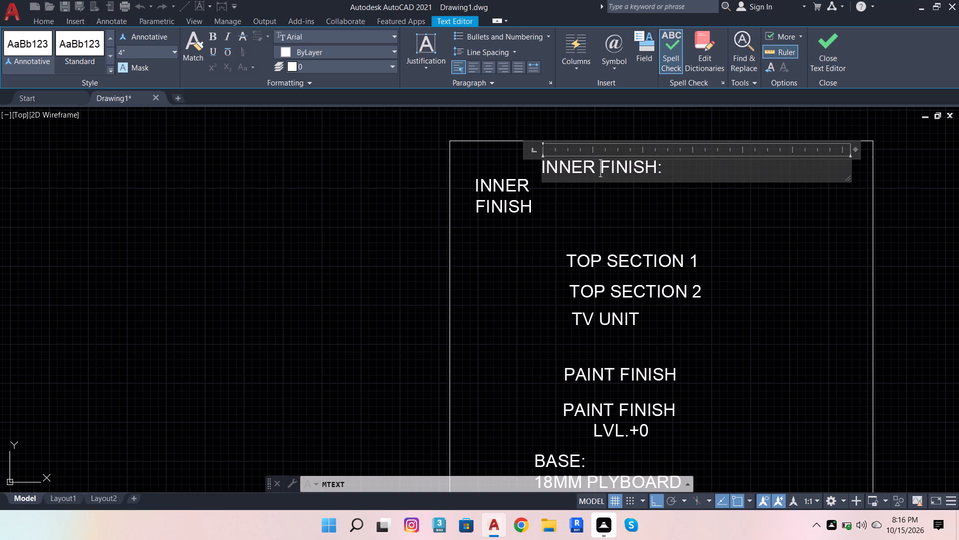
Add "LEXUS LAMINATE" as the second line of the new label, below "INNER FINISH:".
{"action": "left_click_drag", "start_coordinate": [670, 166], "coordinate": [670, 170]}
{"action": "key", "text": "Return"}
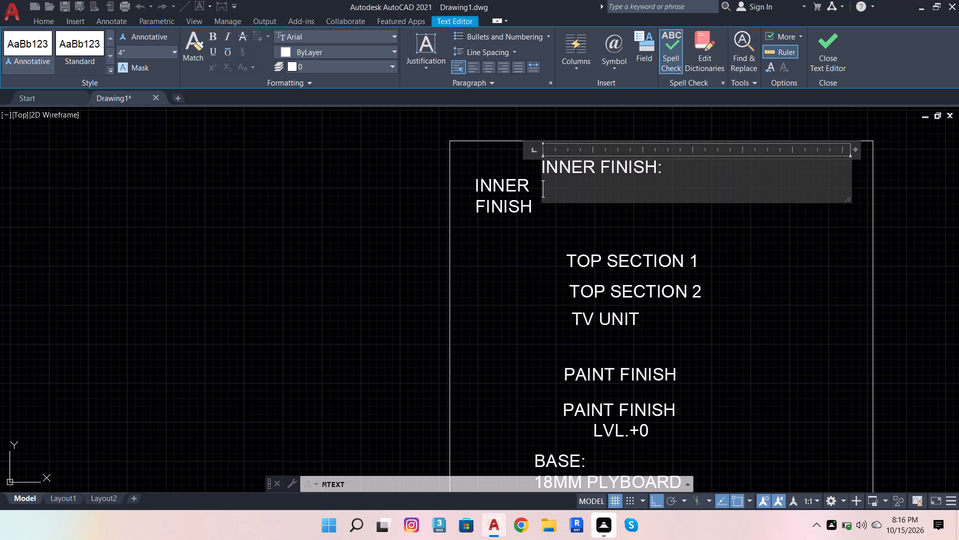
{"action": "key", "text": "l"}
{"action": "key", "text": "e"}
{"action": "key", "text": "x"}
{"action": "key", "text": "u"}
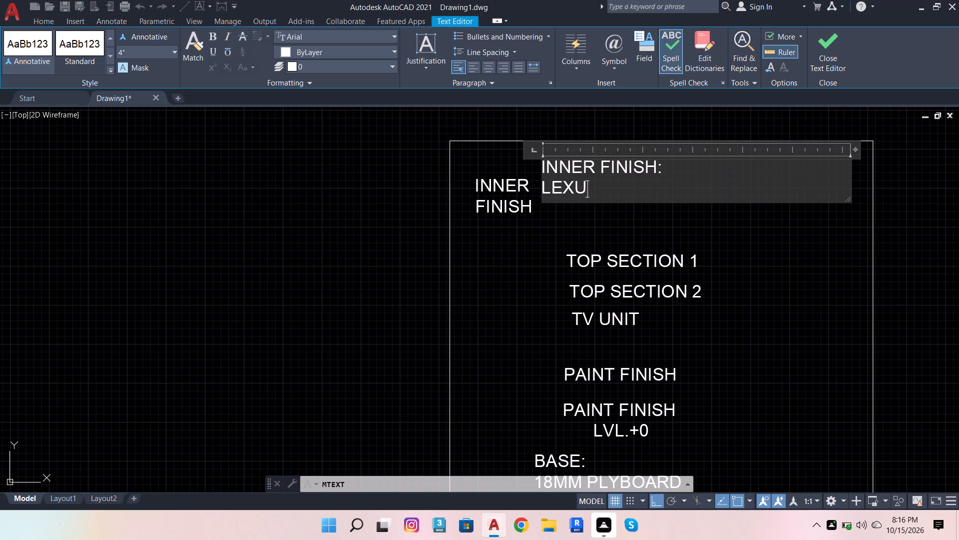
{"action": "key", "text": "s"}
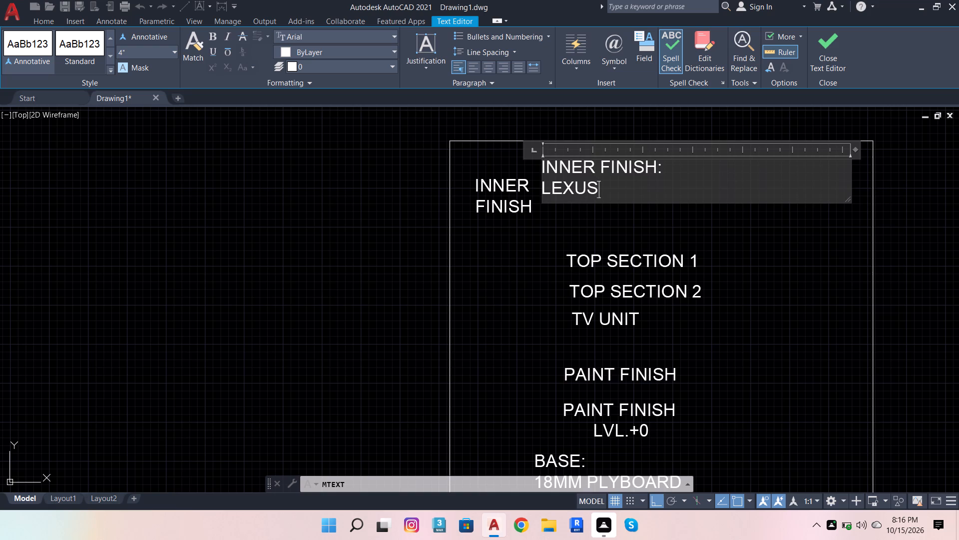
{"action": "key", "text": "l"}
{"action": "key", "text": "a"}
{"action": "type", "text": "MI"}
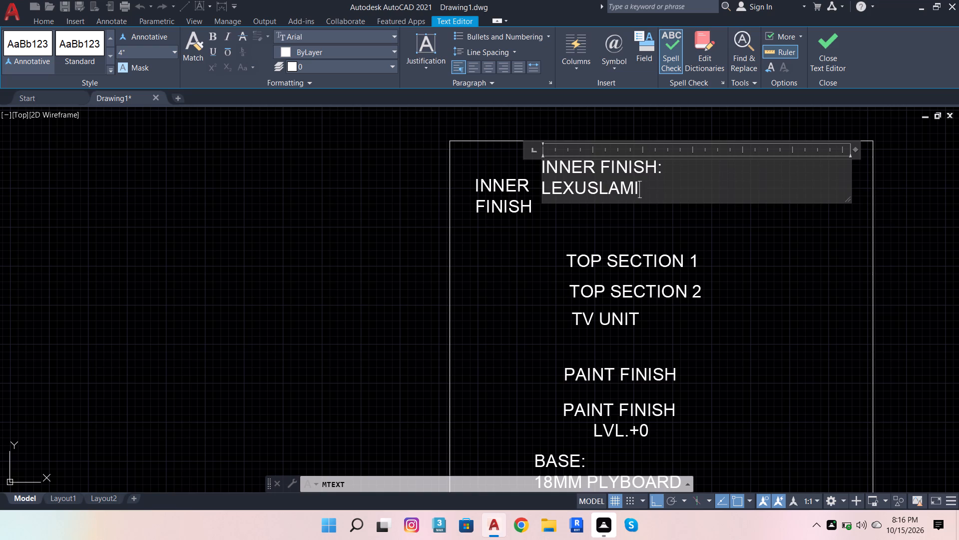
{"action": "key", "text": "BackSpace"}
{"action": "key", "text": "BackSpace"}
{"action": "key", "text": "BackSpace"}
{"action": "key", "text": "BackSpace"}
{"action": "key", "text": "BackSpace"}
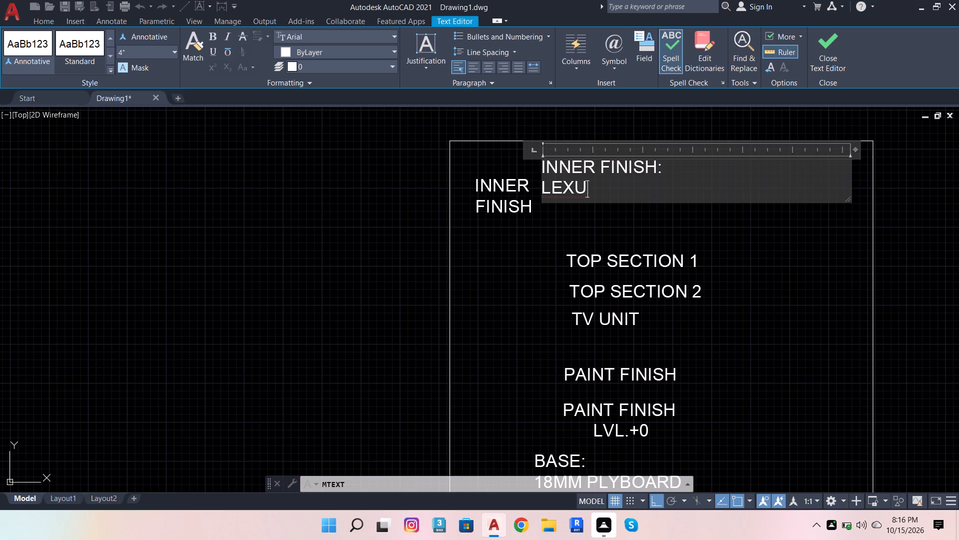
{"action": "key", "text": "s"}
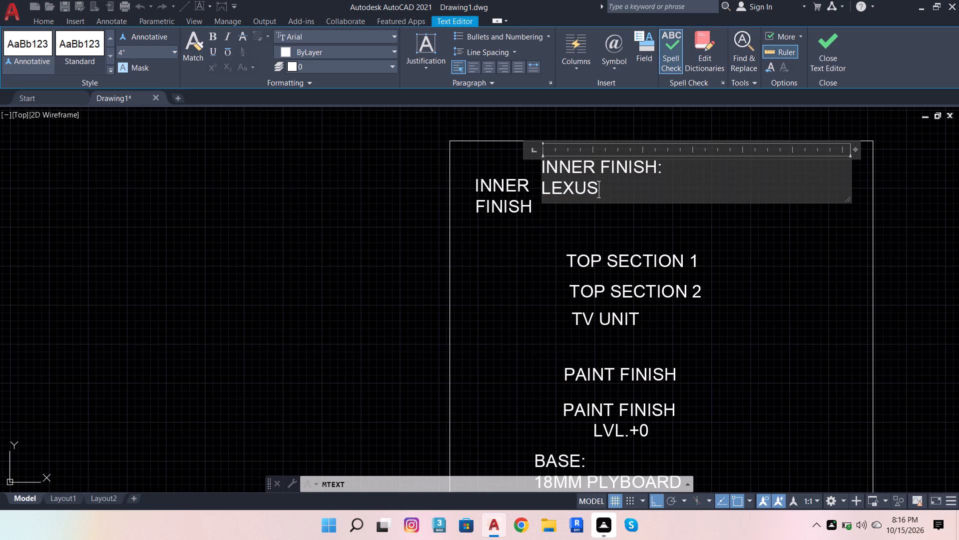
{"action": "key", "text": "space"}
{"action": "key", "text": "space"}
{"action": "key", "text": "Return"}
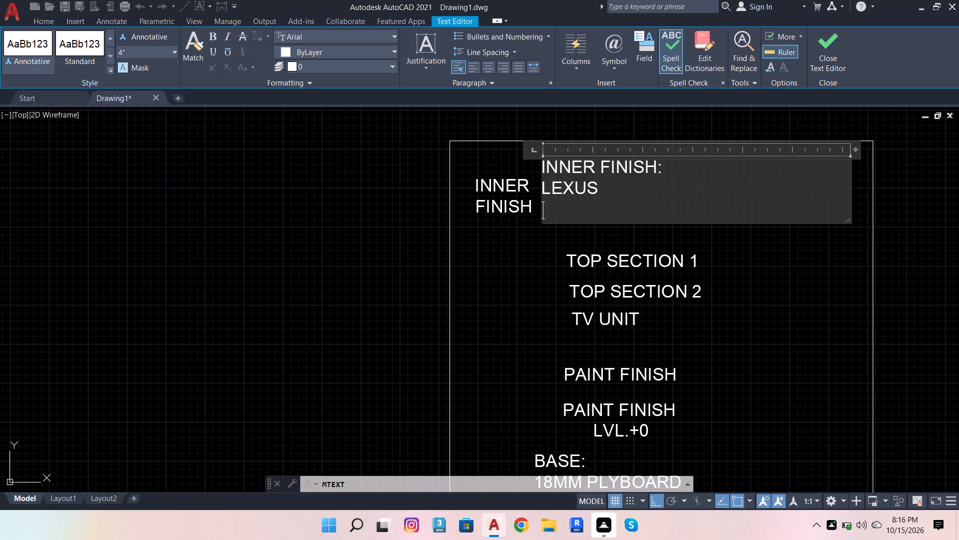
{"action": "key", "text": "BackSpace"}
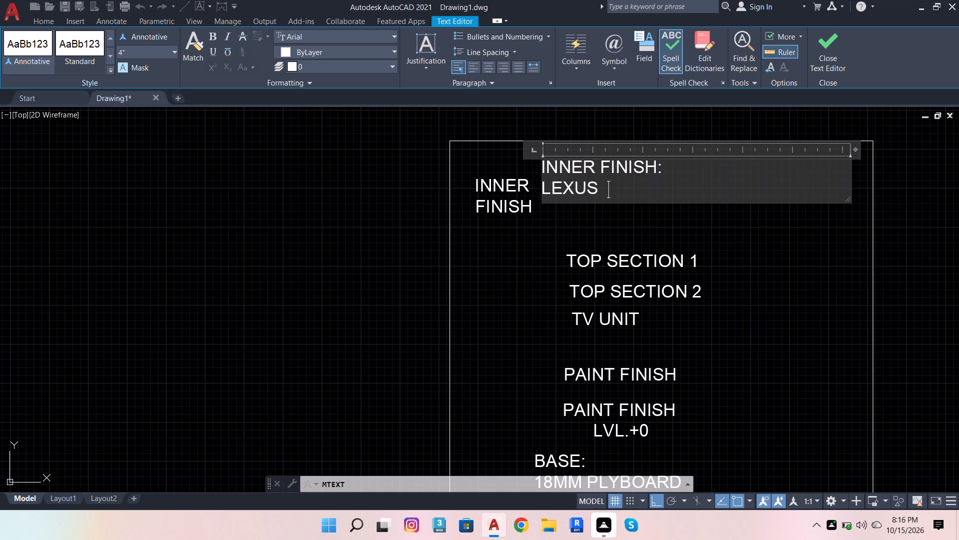
{"action": "key", "text": "BackSpace"}
{"action": "type", "text": "LAN"}
{"action": "key", "text": "BackSpace"}
{"action": "key", "text": "m"}
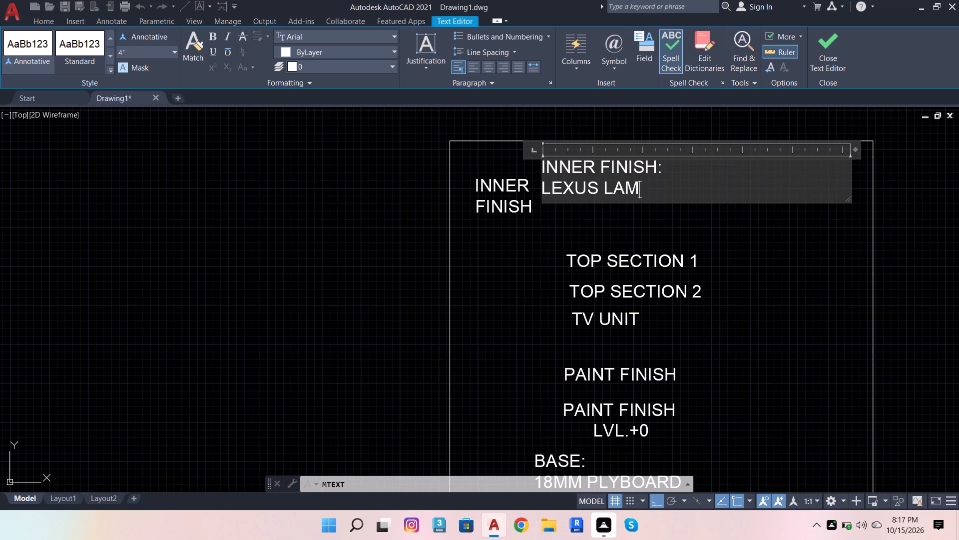
{"action": "type", "text": "INATE"}
Add "FINISH" as the label's third line below "LEXUS LAMINATE" and finish editing the text.
{"action": "key", "text": "Return"}
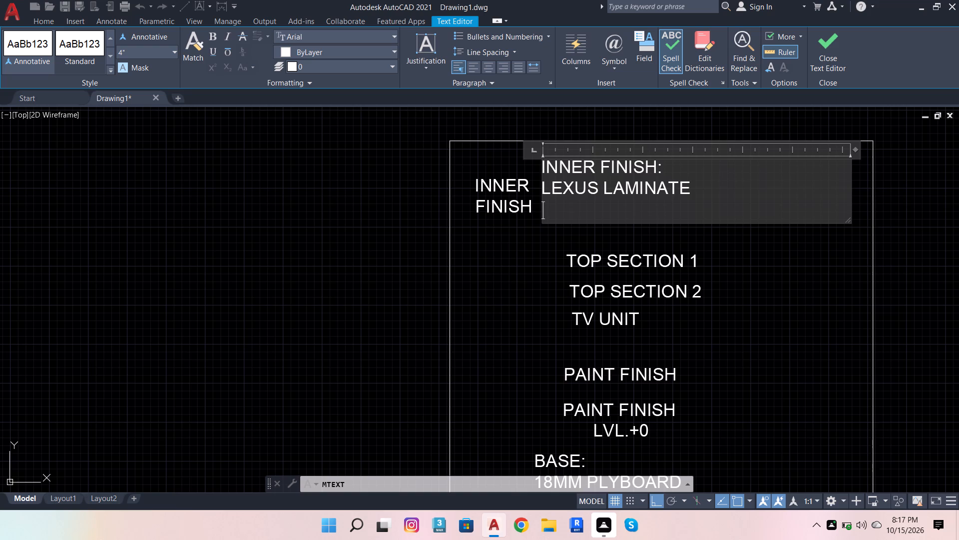
{"action": "type", "text": "FI"}
{"action": "type", "text": "NI"}
{"action": "type", "text": "SH"}
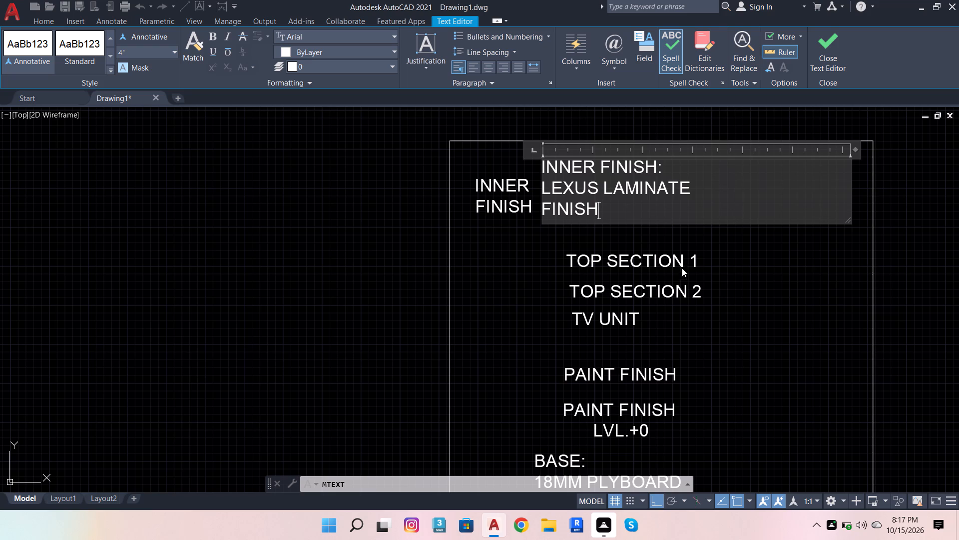
{"action": "left_click", "coordinate": [814, 292]}
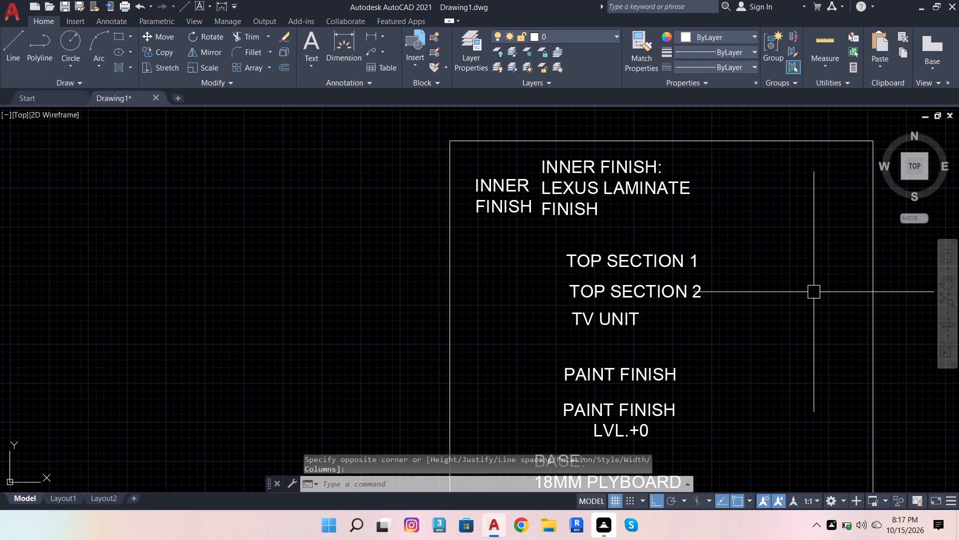
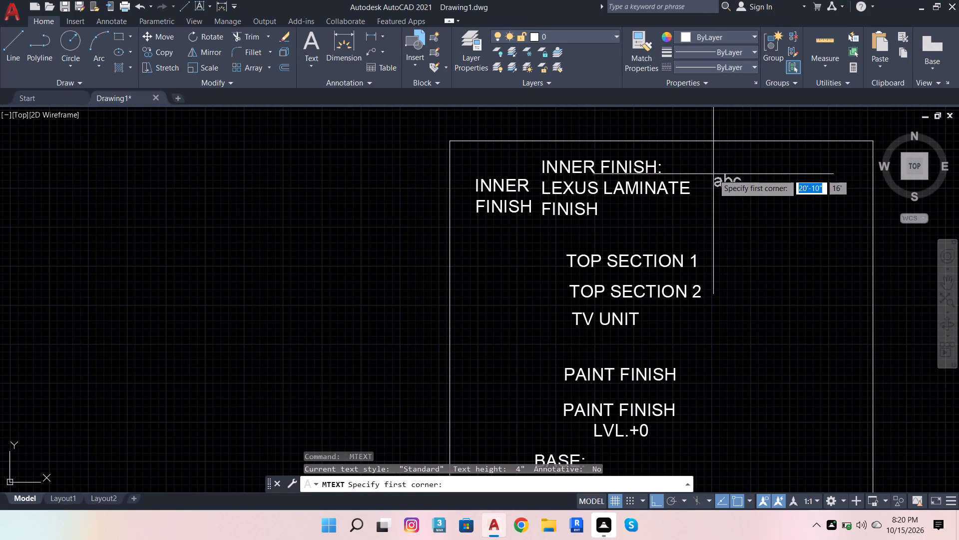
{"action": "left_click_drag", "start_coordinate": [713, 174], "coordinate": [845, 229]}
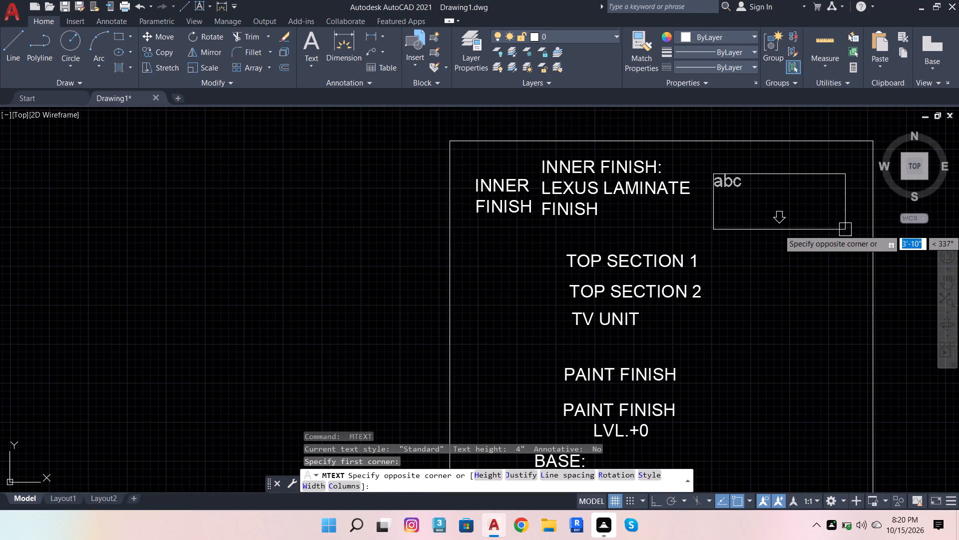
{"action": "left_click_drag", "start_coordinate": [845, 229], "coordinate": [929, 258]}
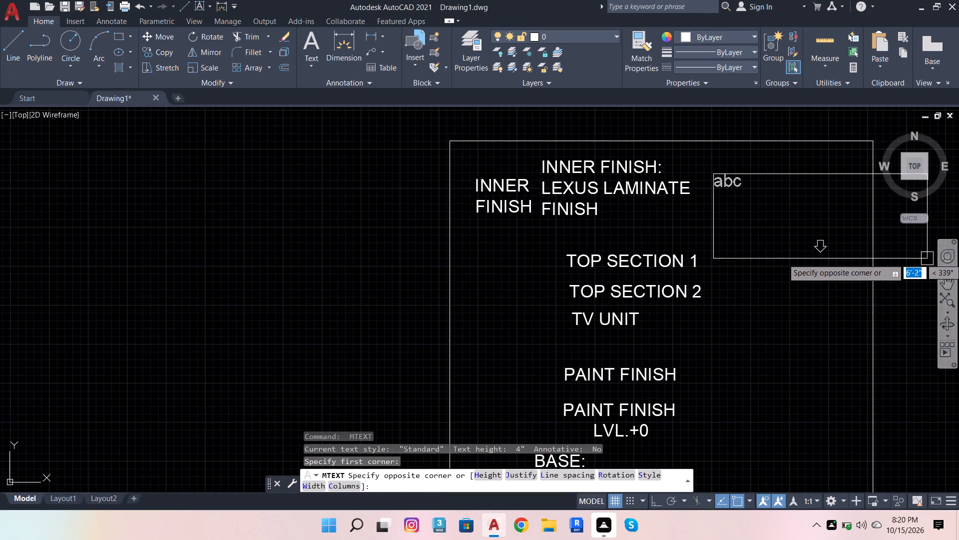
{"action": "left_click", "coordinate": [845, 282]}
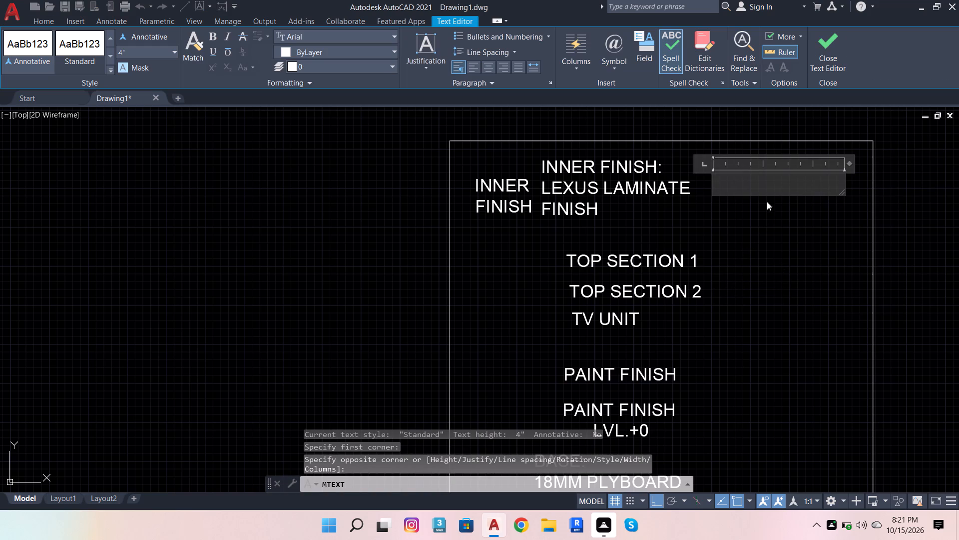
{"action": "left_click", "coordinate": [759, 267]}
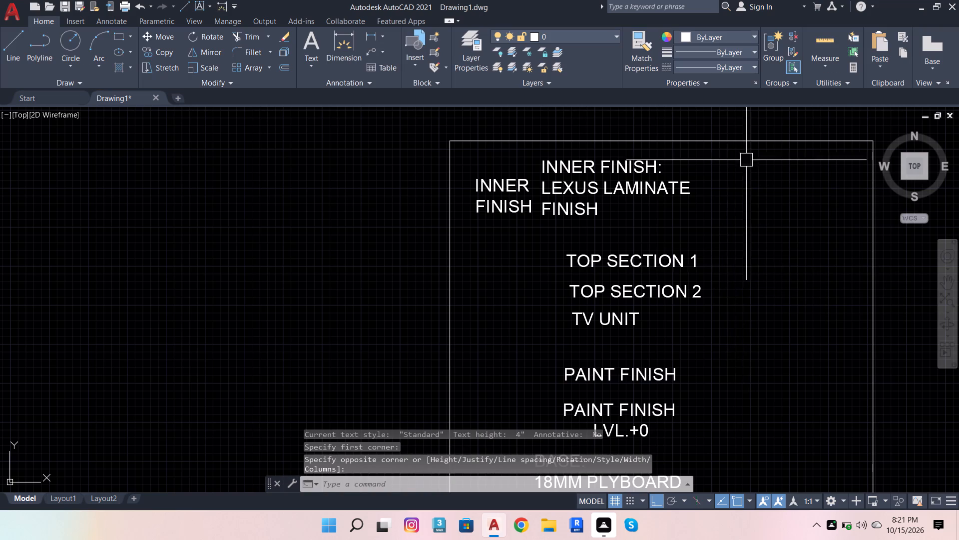
Delete the long, thin horizontal rectangle above the label frame and the reference image.
{"action": "scroll", "coordinate": [743, 136], "scroll_direction": "down", "scroll_amount": 4}
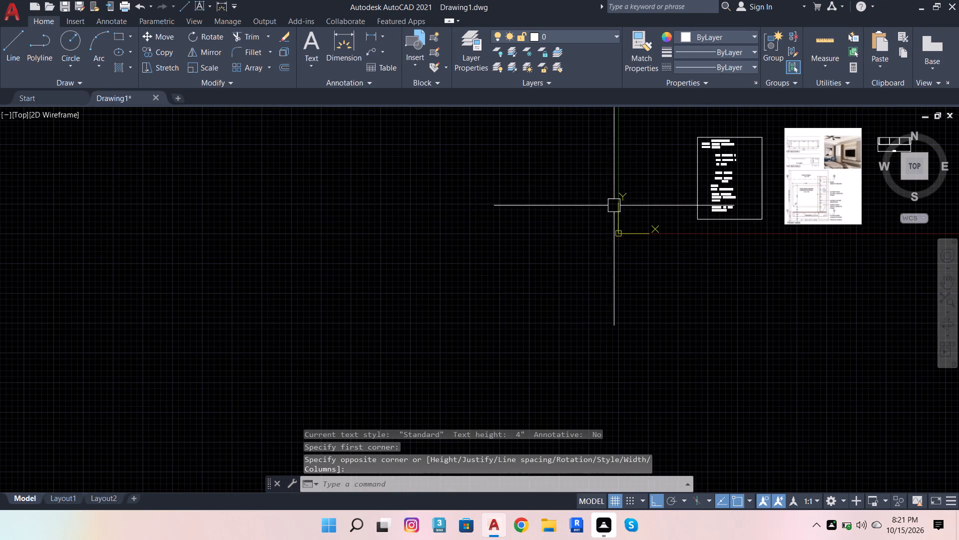
{"action": "scroll", "coordinate": [667, 305], "scroll_direction": "up", "scroll_amount": 2}
{"action": "scroll", "coordinate": [653, 197], "scroll_direction": "down", "scroll_amount": 1}
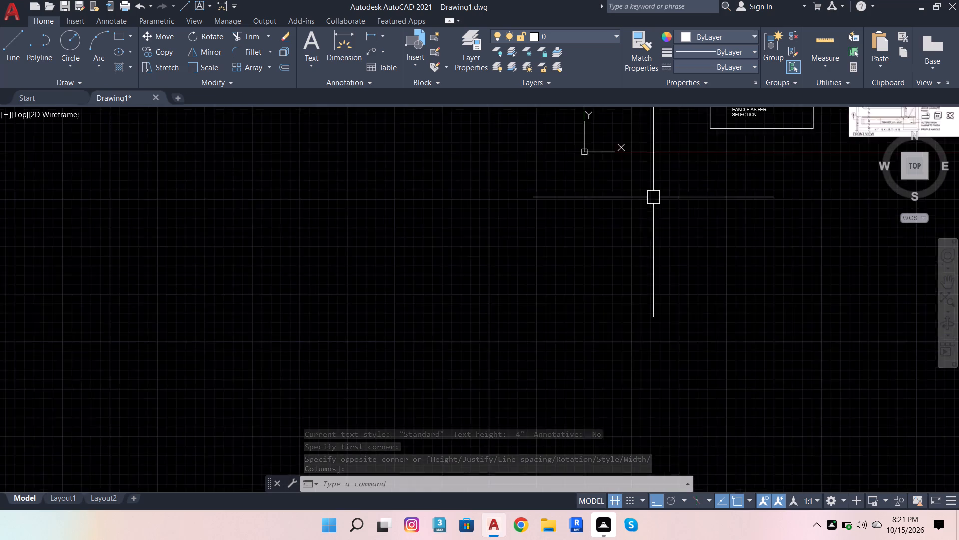
{"action": "scroll", "coordinate": [653, 197], "scroll_direction": "down", "scroll_amount": 7}
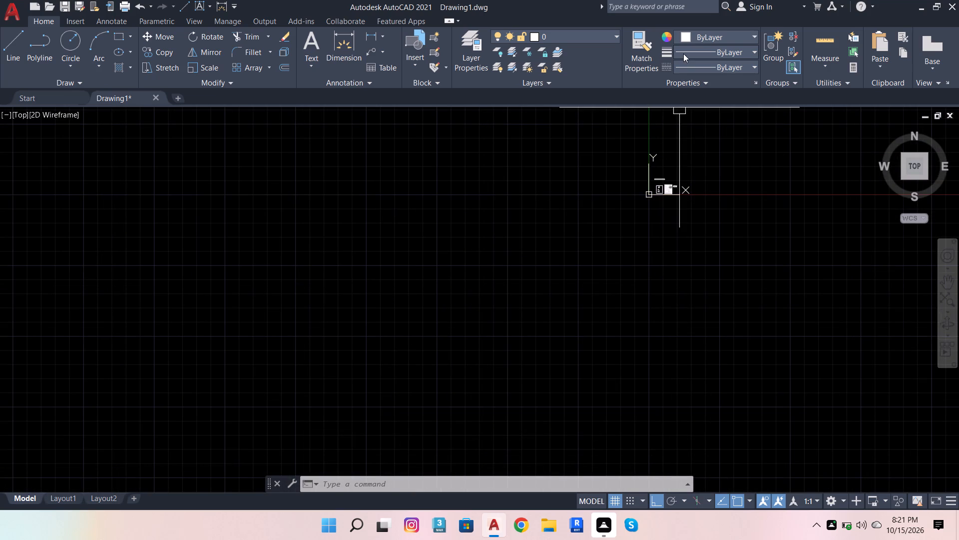
{"action": "scroll", "coordinate": [683, 53], "scroll_direction": "down", "scroll_amount": 1}
{"action": "scroll", "coordinate": [652, 148], "scroll_direction": "up", "scroll_amount": 4}
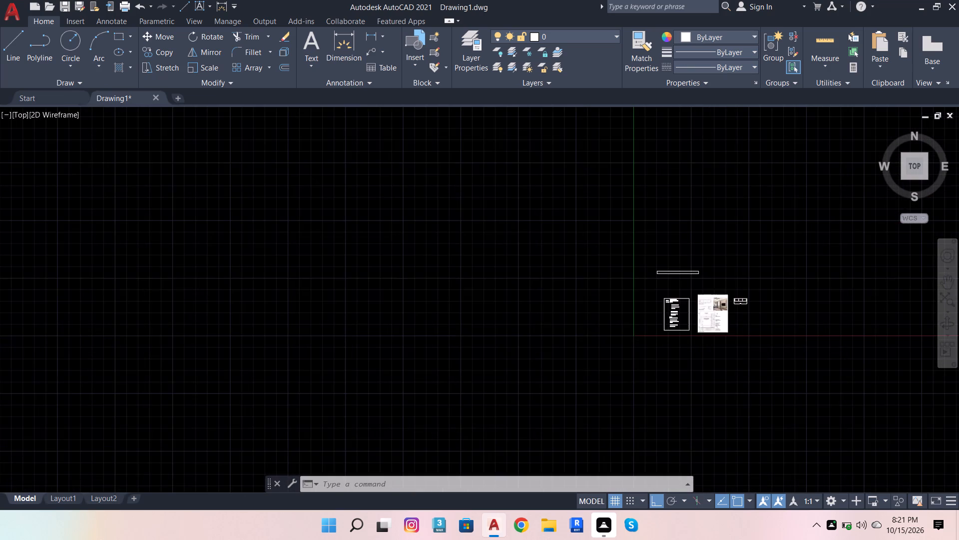
{"action": "scroll", "coordinate": [630, 210], "scroll_direction": "up", "scroll_amount": 2}
{"action": "scroll", "coordinate": [633, 198], "scroll_direction": "down", "scroll_amount": 2}
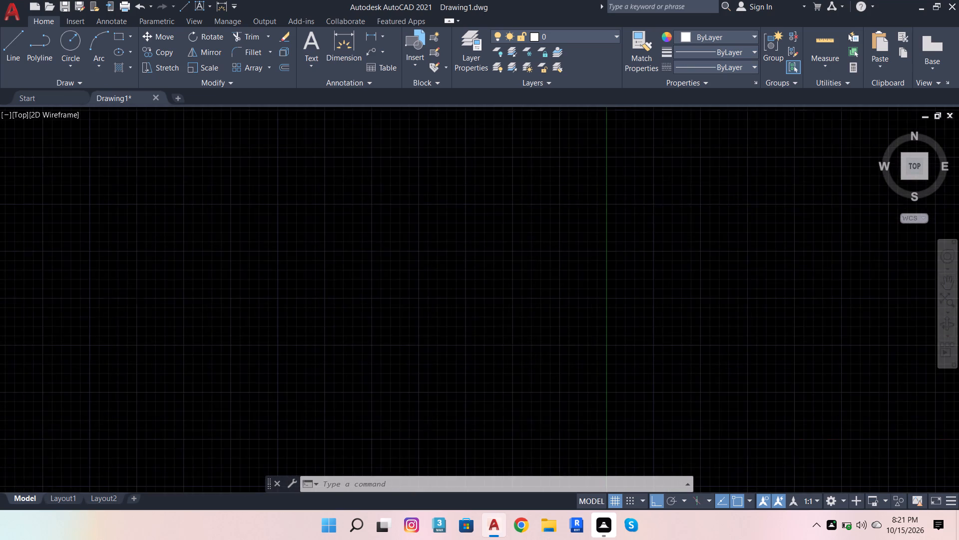
{"action": "scroll", "coordinate": [633, 197], "scroll_direction": "down", "scroll_amount": 1}
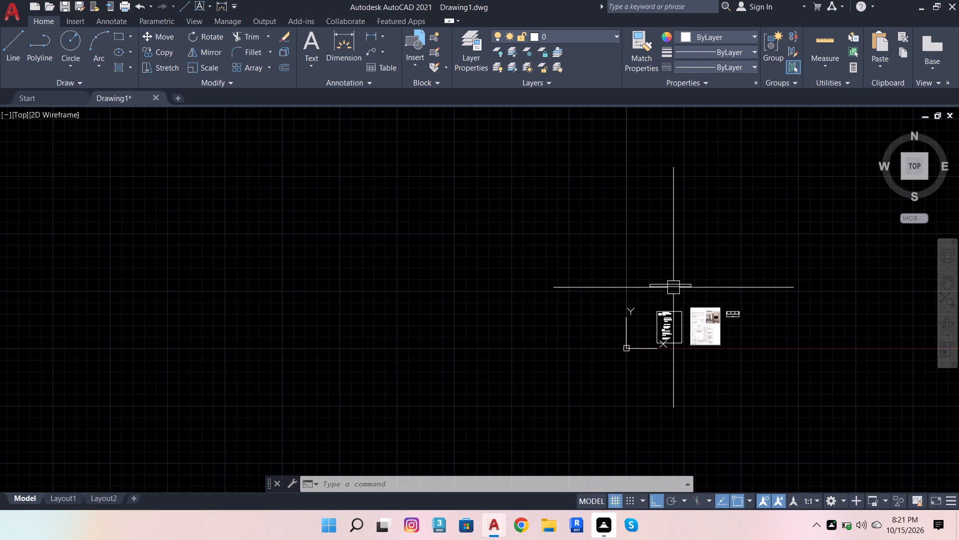
{"action": "left_click", "coordinate": [680, 277]}
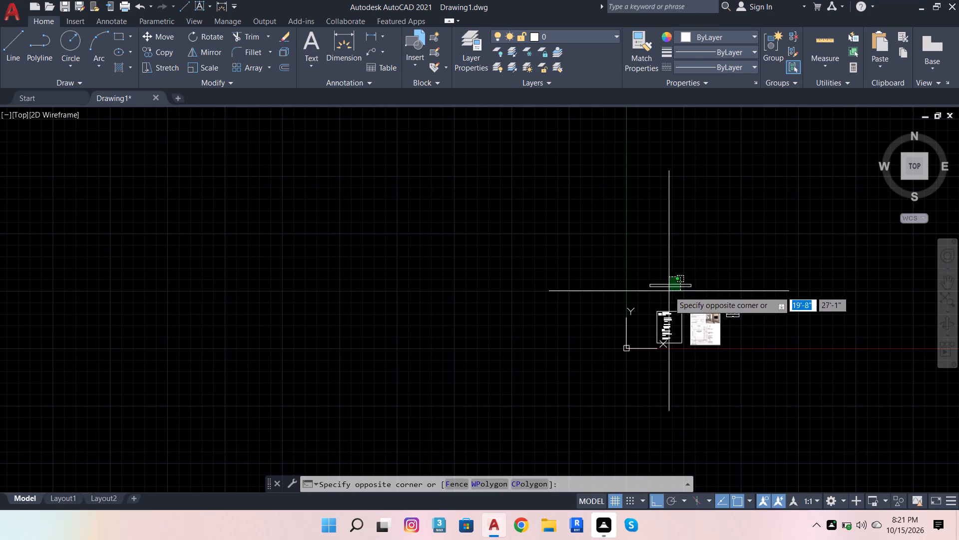
{"action": "left_click", "coordinate": [645, 295]}
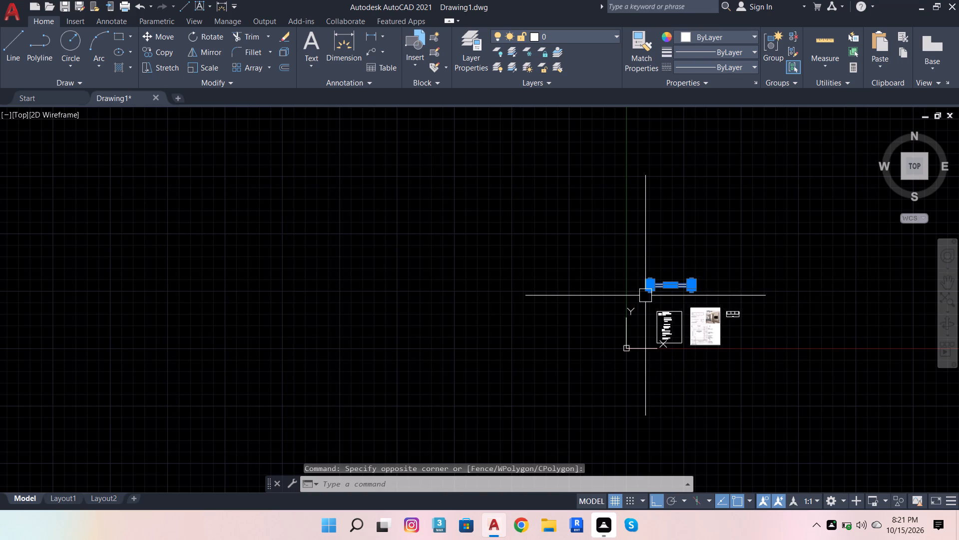
{"action": "key", "text": "BackSpace"}
{"action": "key", "text": "BackSpace"}
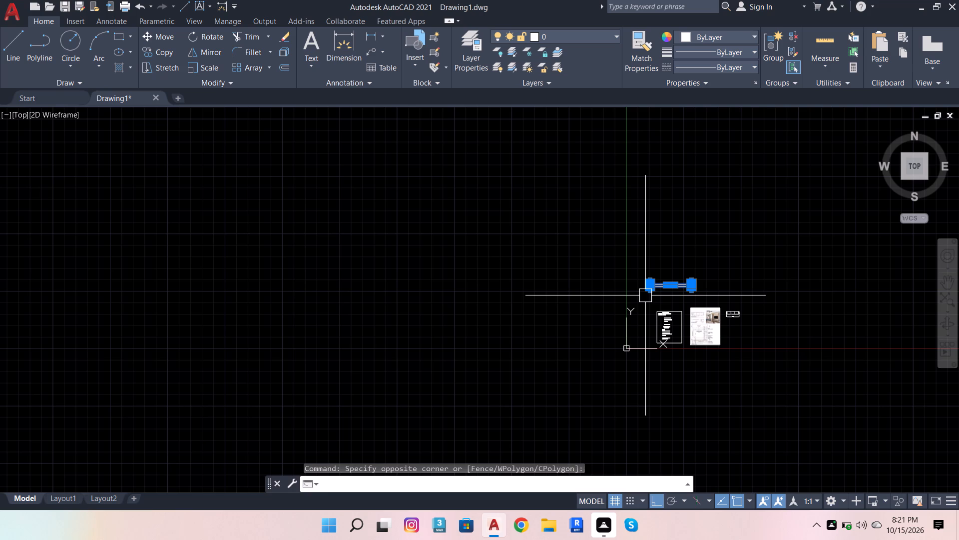
{"action": "key", "text": "Delete"}
{"action": "key", "text": "Delete"}
{"action": "key", "text": "Delete"}
{"action": "key", "text": "Delete"}
{"action": "left_click", "coordinate": [812, 273]}
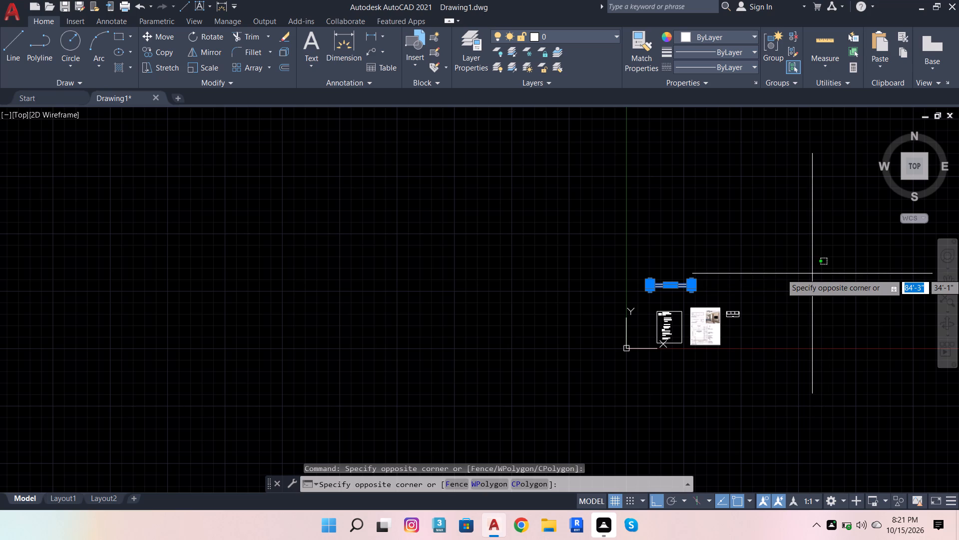
{"action": "key", "text": "BackSpace"}
{"action": "left_click_drag", "start_coordinate": [812, 273], "coordinate": [808, 244]}
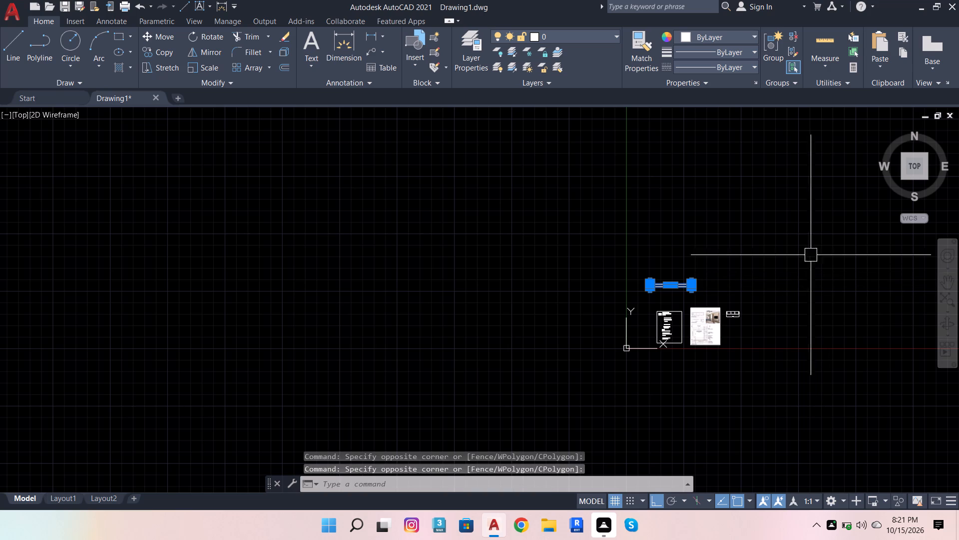
{"action": "left_click_drag", "start_coordinate": [808, 244], "coordinate": [803, 223]}
{"action": "key", "text": "BackSpace"}
{"action": "key", "text": "BackSpace"}
{"action": "key", "text": "BackSpace"}
{"action": "key", "text": "BackSpace"}
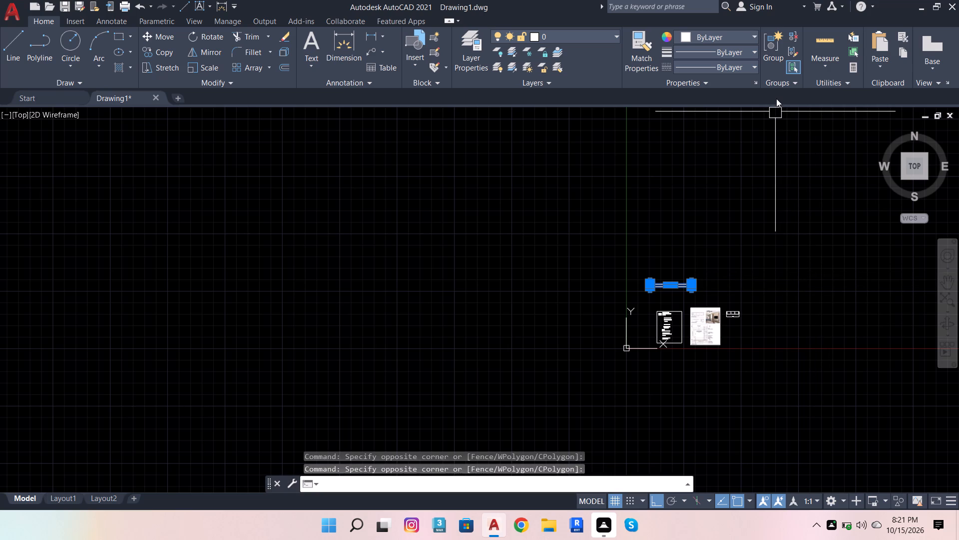
{"action": "scroll", "coordinate": [776, 98], "scroll_direction": "down", "scroll_amount": 10}
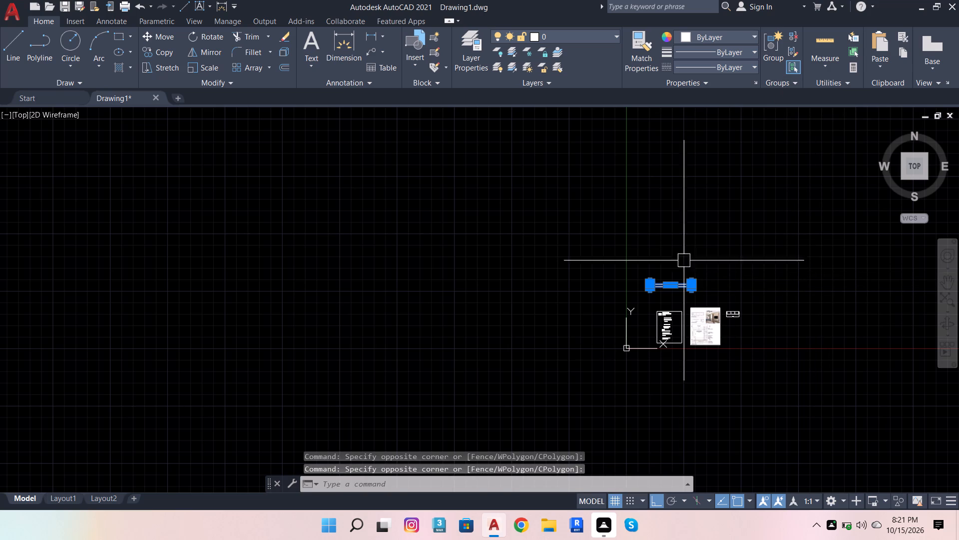
{"action": "scroll", "coordinate": [685, 256], "scroll_direction": "up", "scroll_amount": 5}
{"action": "scroll", "coordinate": [685, 256], "scroll_direction": "down", "scroll_amount": 4}
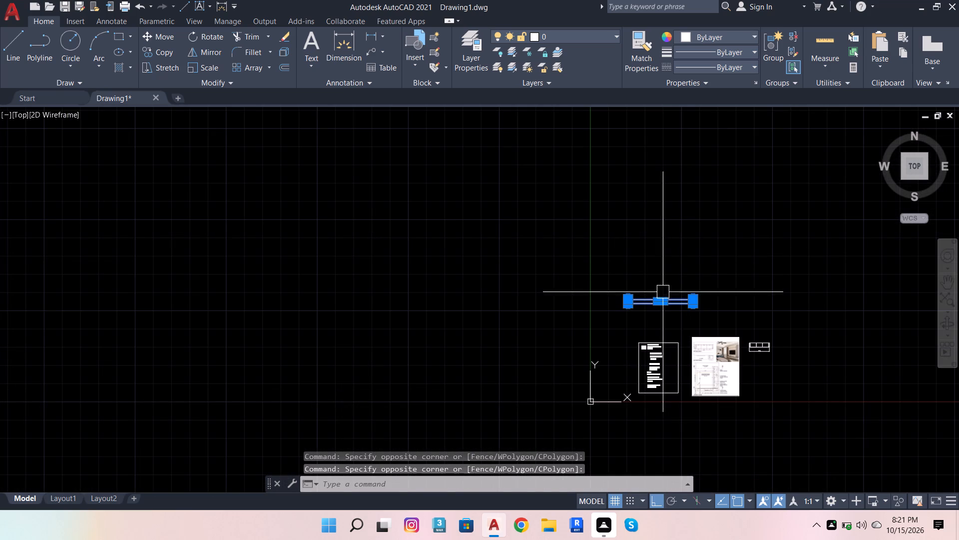
{"action": "key", "text": "BackSpace"}
{"action": "key", "text": "BackSpace"}
{"action": "key", "text": "BackSpace"}
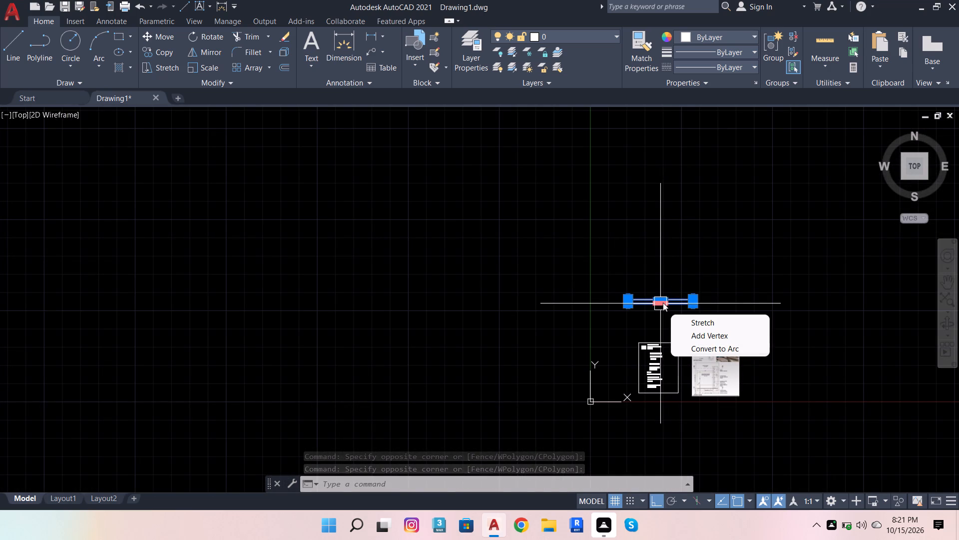
{"action": "key", "text": "BackSpace"}
{"action": "left_click", "coordinate": [715, 276]}
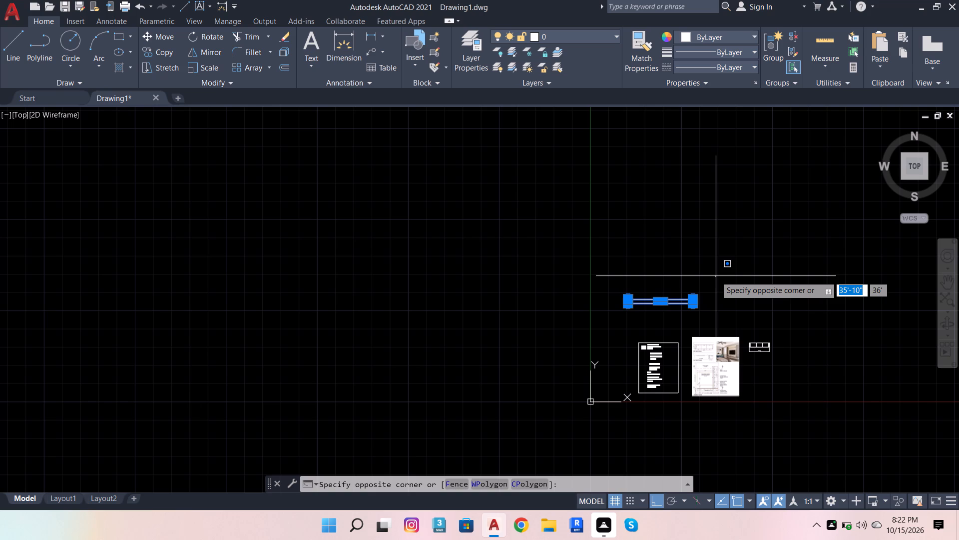
{"action": "key", "text": "Delete"}
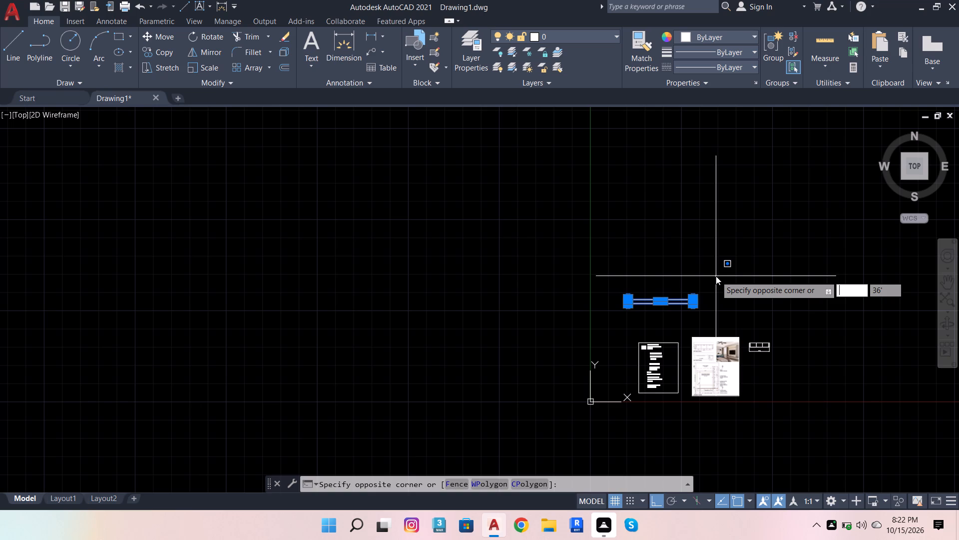
{"action": "key", "text": "Delete"}
{"action": "key", "text": "Escape"}
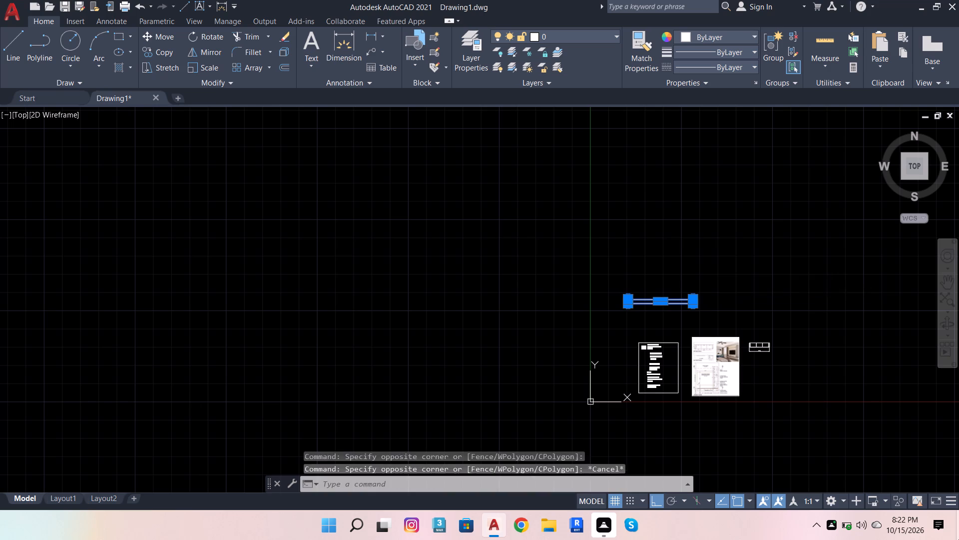
{"action": "key", "text": "Delete"}
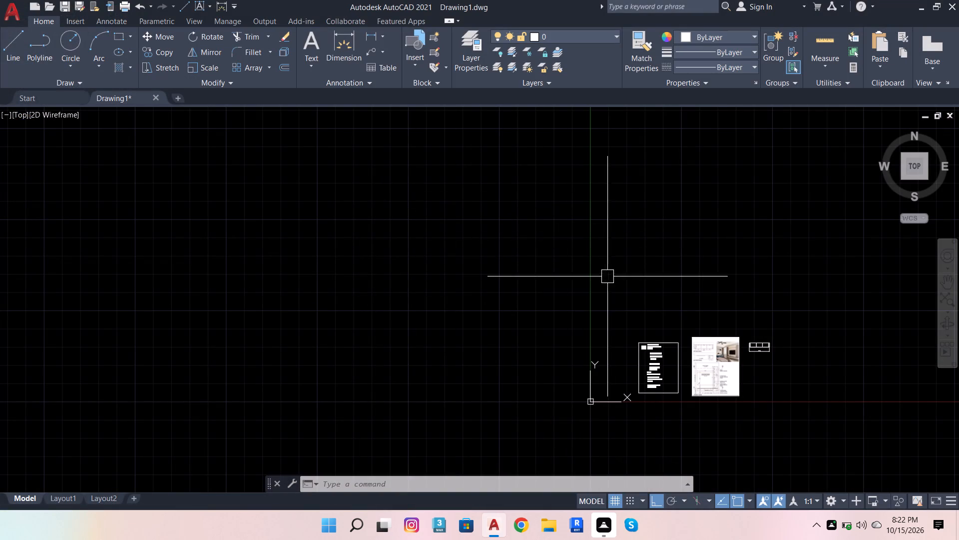
Draw a large landscape rectangle freehand in the empty area above the label frame and the reference image.
{"action": "left_click", "coordinate": [116, 31]}
{"action": "scroll", "coordinate": [732, 331], "scroll_direction": "up", "scroll_amount": 3}
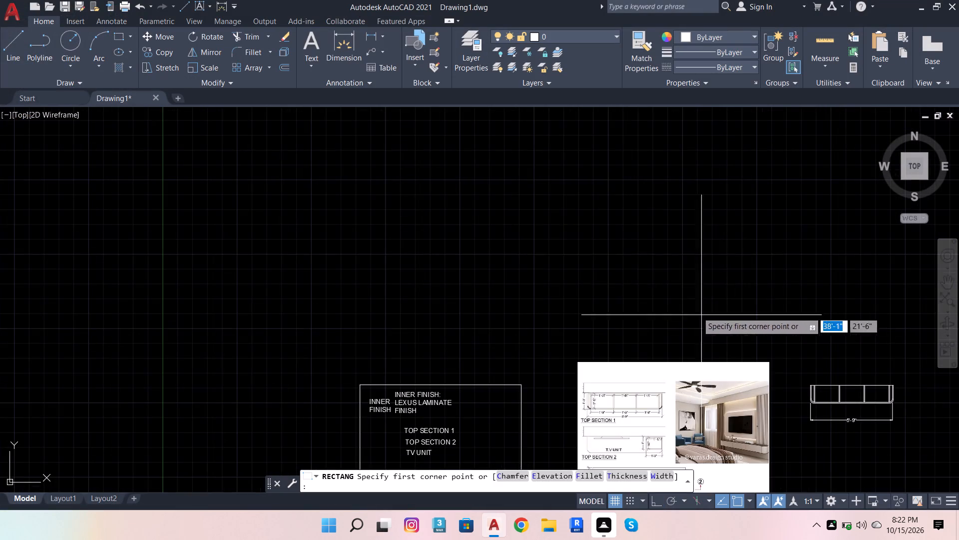
{"action": "left_click", "coordinate": [419, 160]}
{"action": "left_click", "coordinate": [683, 344]}
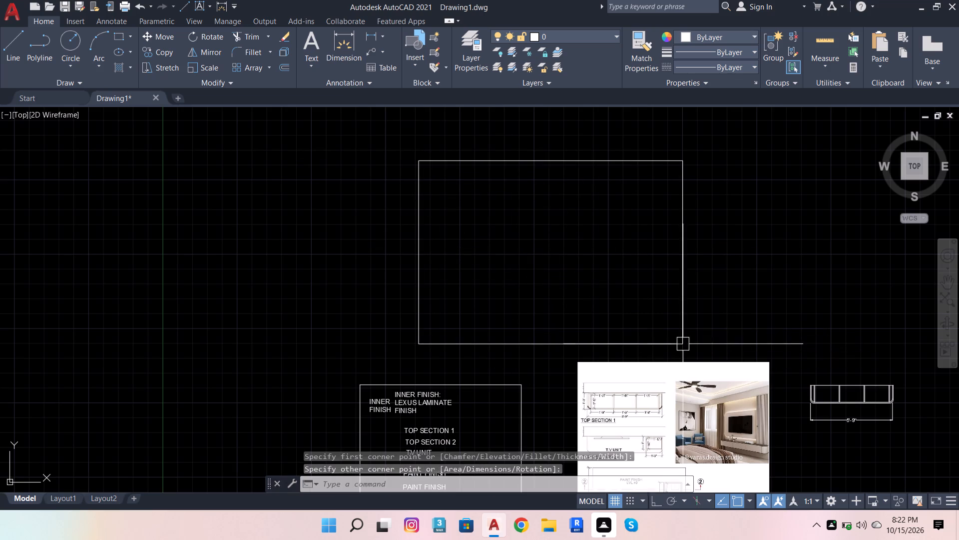
{"action": "scroll", "coordinate": [617, 235], "scroll_direction": "down", "scroll_amount": 1}
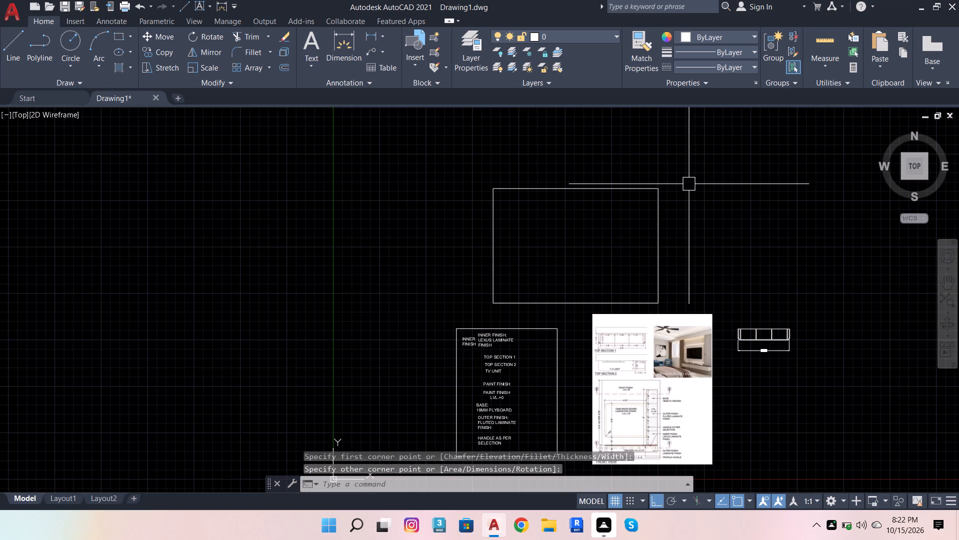
{"action": "scroll", "coordinate": [689, 184], "scroll_direction": "up", "scroll_amount": 1}
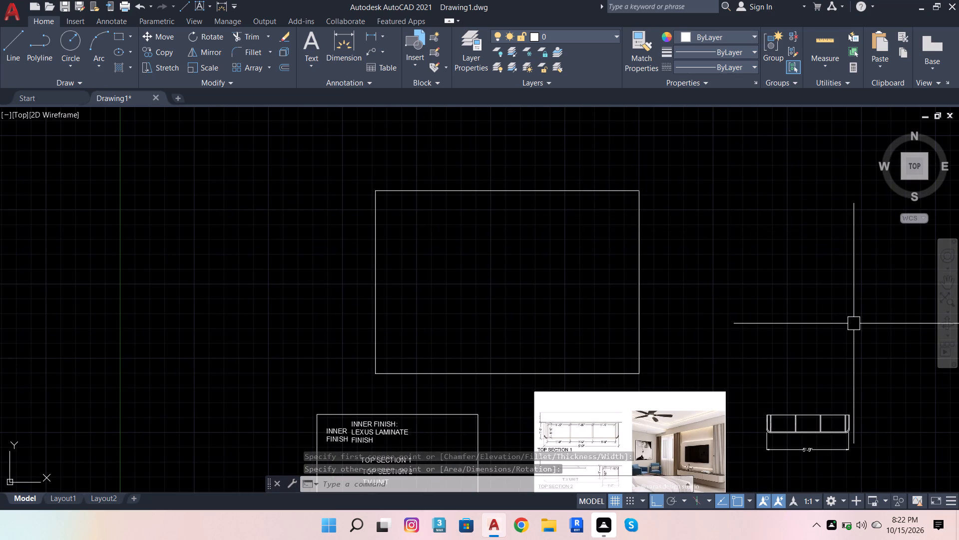
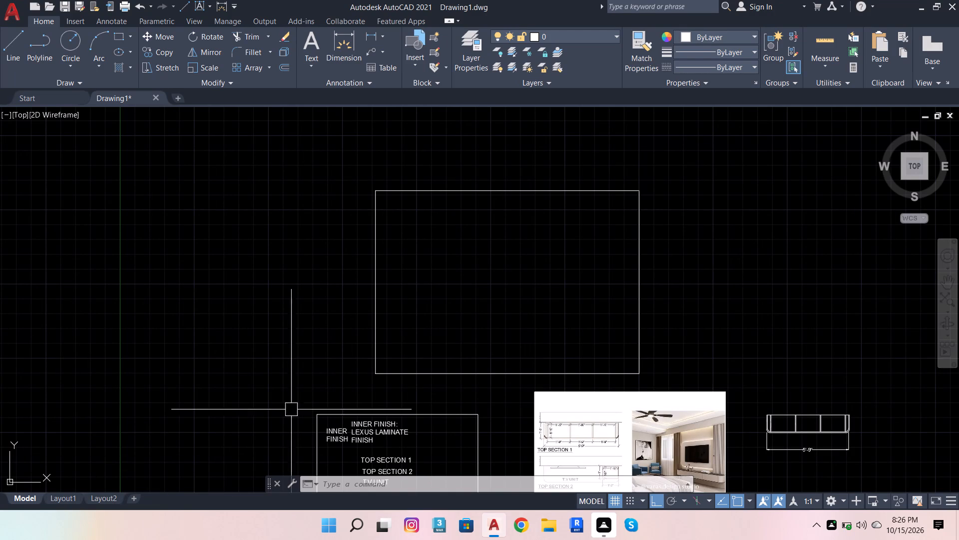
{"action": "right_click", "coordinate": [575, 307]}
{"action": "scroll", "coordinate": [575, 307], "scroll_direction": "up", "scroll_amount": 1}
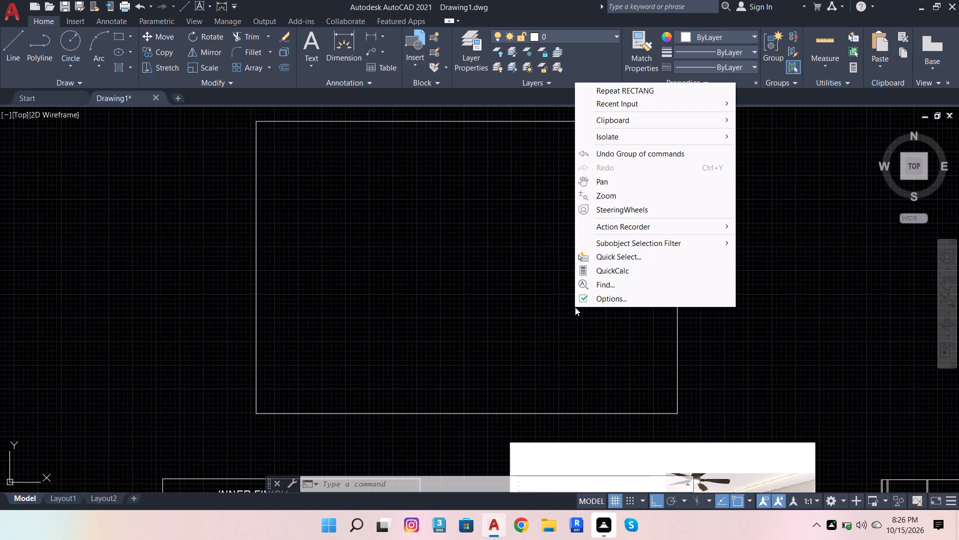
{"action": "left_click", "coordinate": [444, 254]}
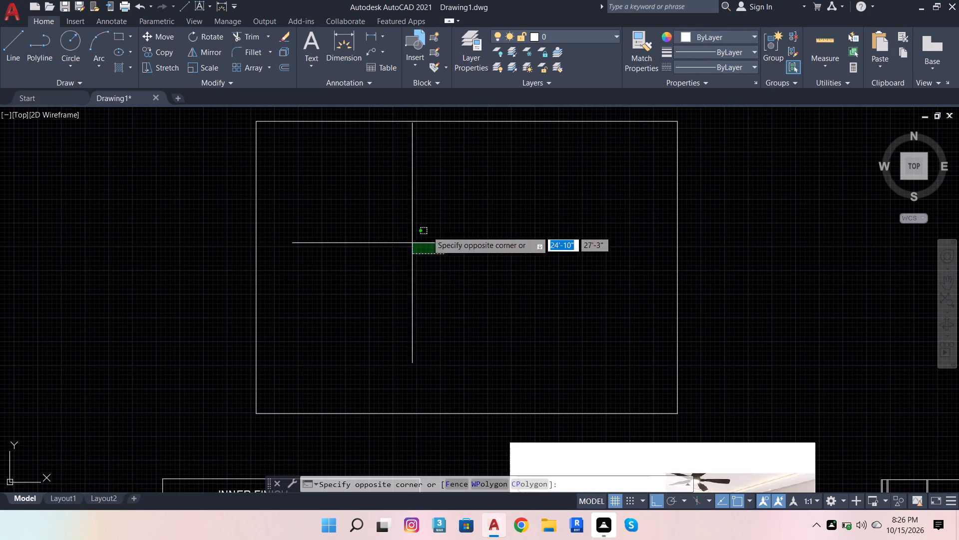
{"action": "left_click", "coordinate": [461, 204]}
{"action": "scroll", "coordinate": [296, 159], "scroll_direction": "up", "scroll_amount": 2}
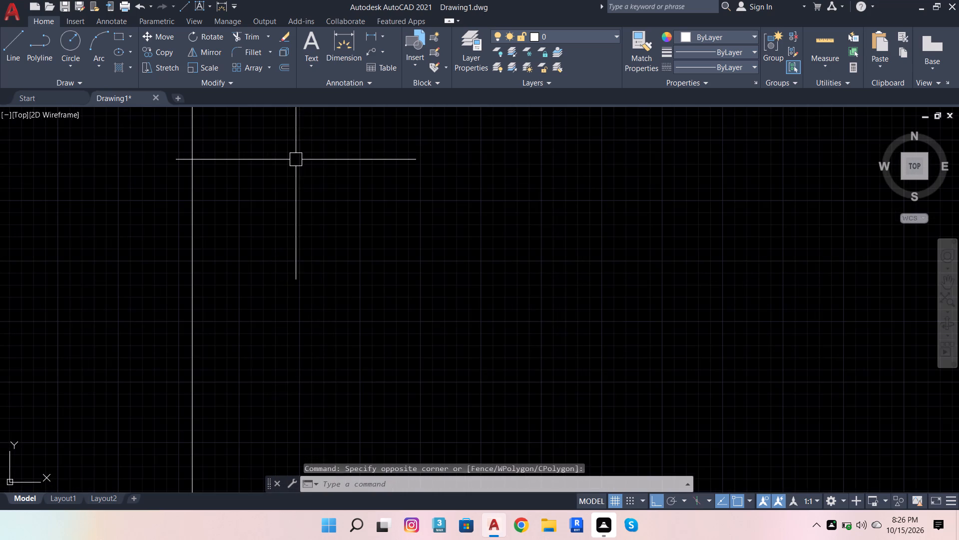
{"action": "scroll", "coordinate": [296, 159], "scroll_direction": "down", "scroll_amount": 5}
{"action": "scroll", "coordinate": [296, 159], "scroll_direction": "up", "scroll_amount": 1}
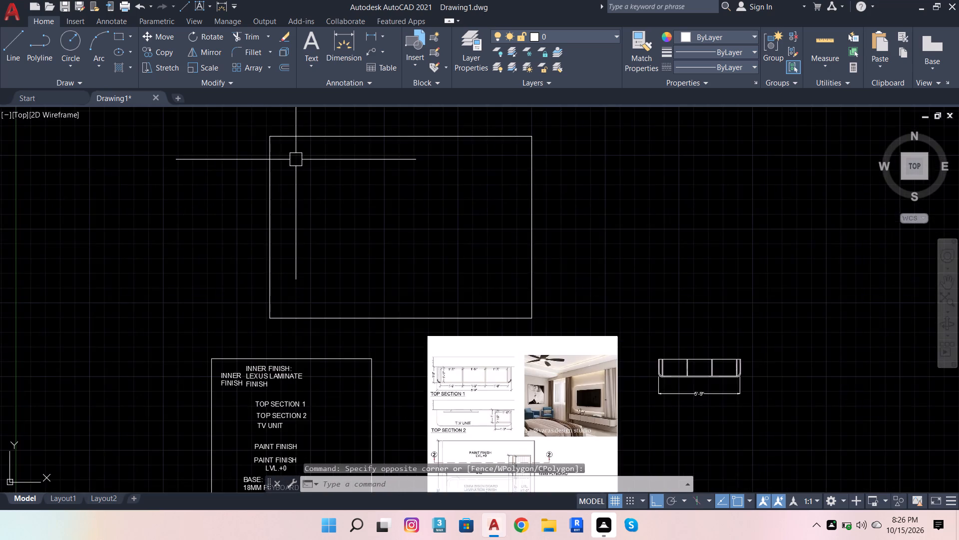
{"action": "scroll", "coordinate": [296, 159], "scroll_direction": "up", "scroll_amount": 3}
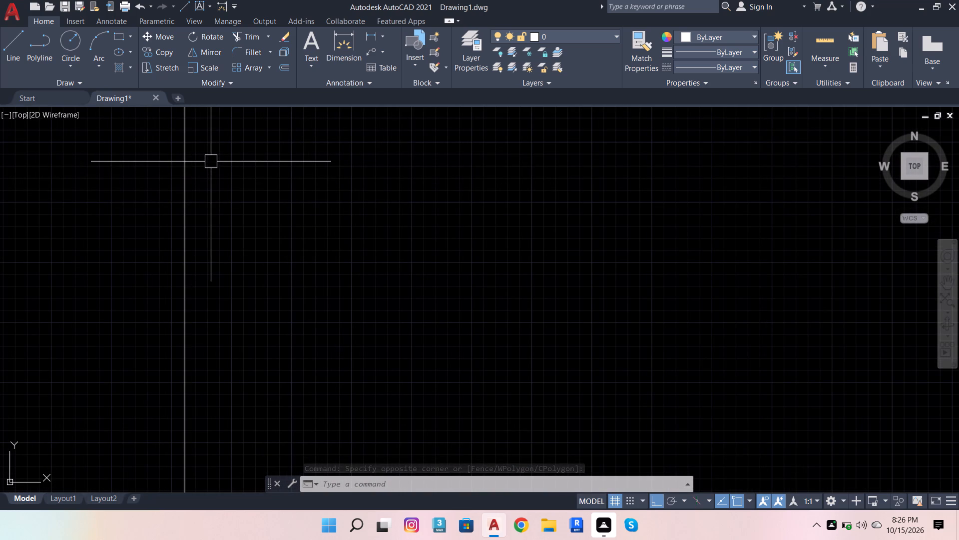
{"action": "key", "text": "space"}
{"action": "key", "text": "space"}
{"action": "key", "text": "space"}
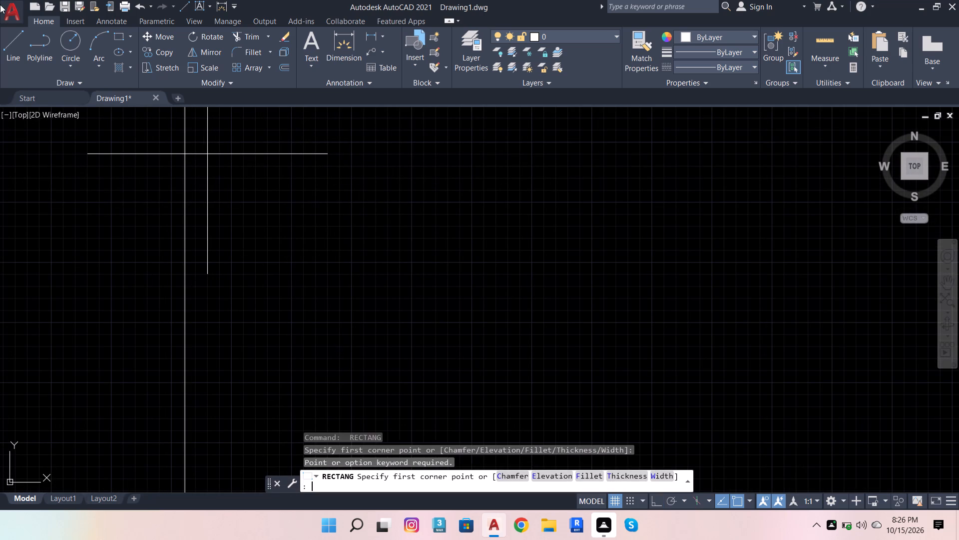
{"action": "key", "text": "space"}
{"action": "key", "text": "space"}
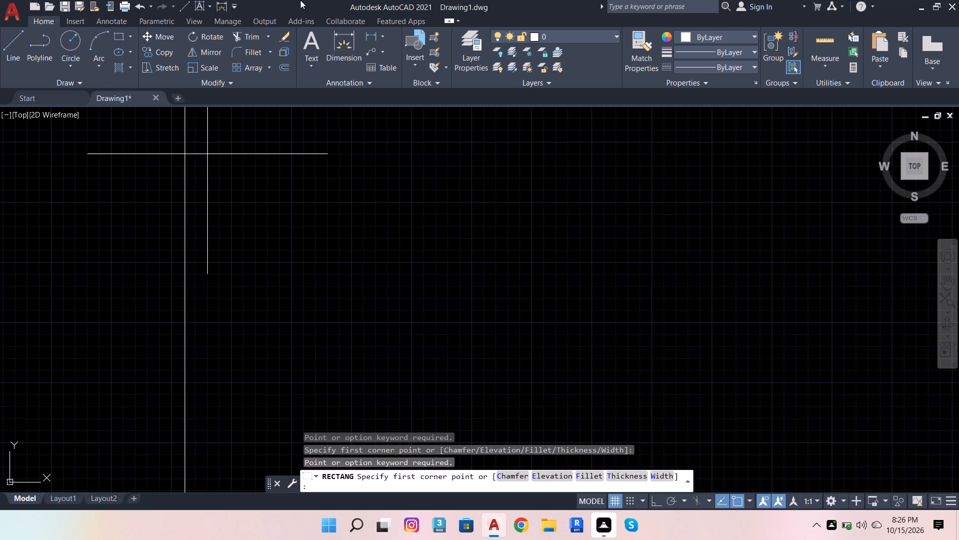
Add the multiline text label "8'6" AS PER SITE" inside the large rectangle, near its upper-left corner.
{"action": "left_click", "coordinate": [307, 41]}
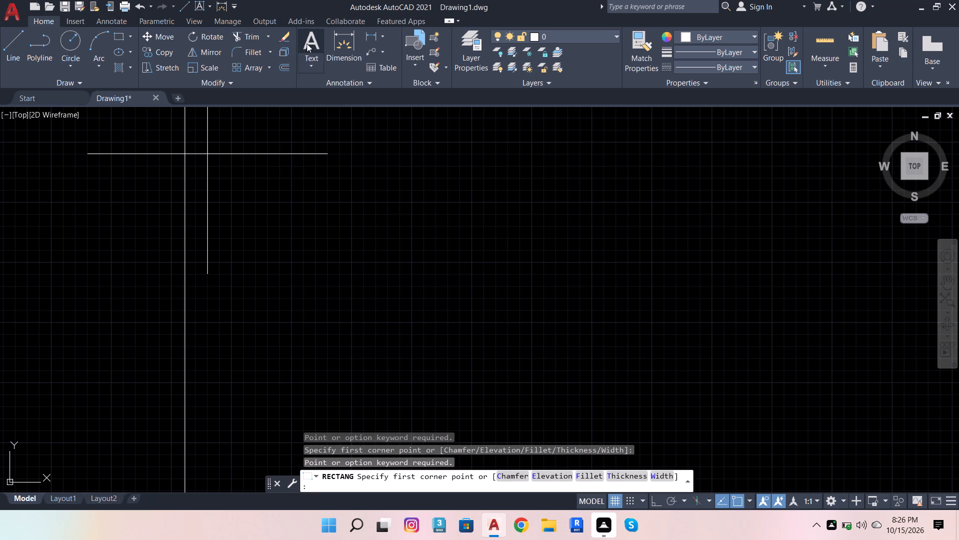
{"action": "left_click", "coordinate": [310, 46]}
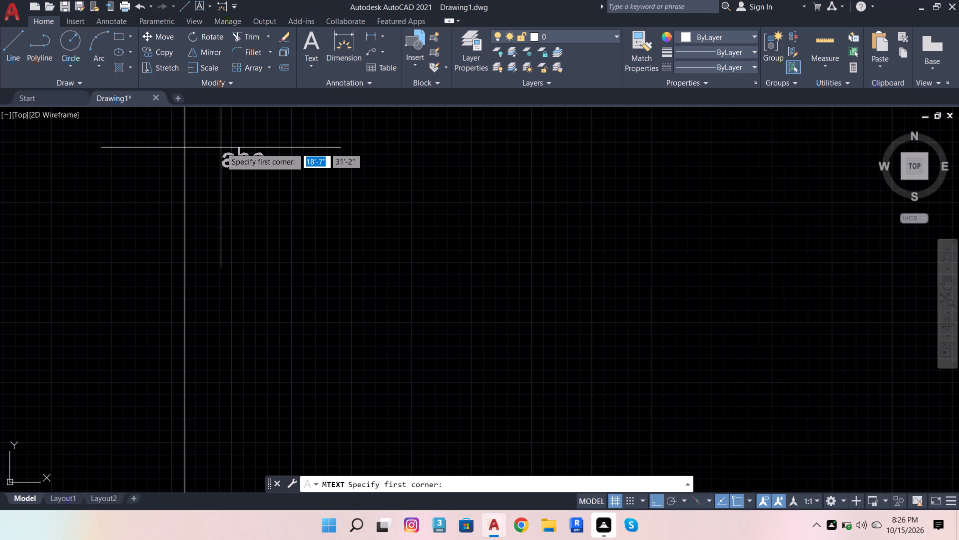
{"action": "left_click_drag", "start_coordinate": [221, 147], "coordinate": [256, 153]}
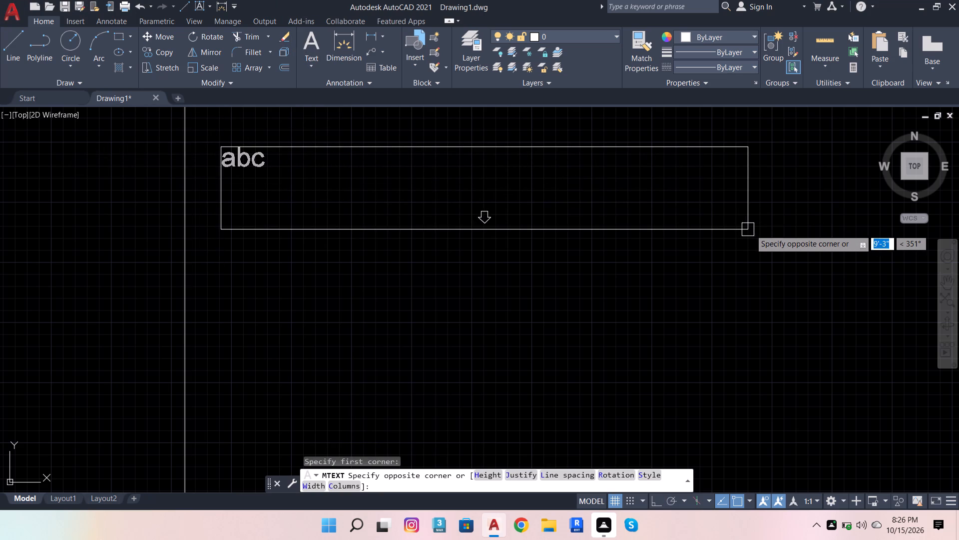
{"action": "left_click", "coordinate": [775, 229]}
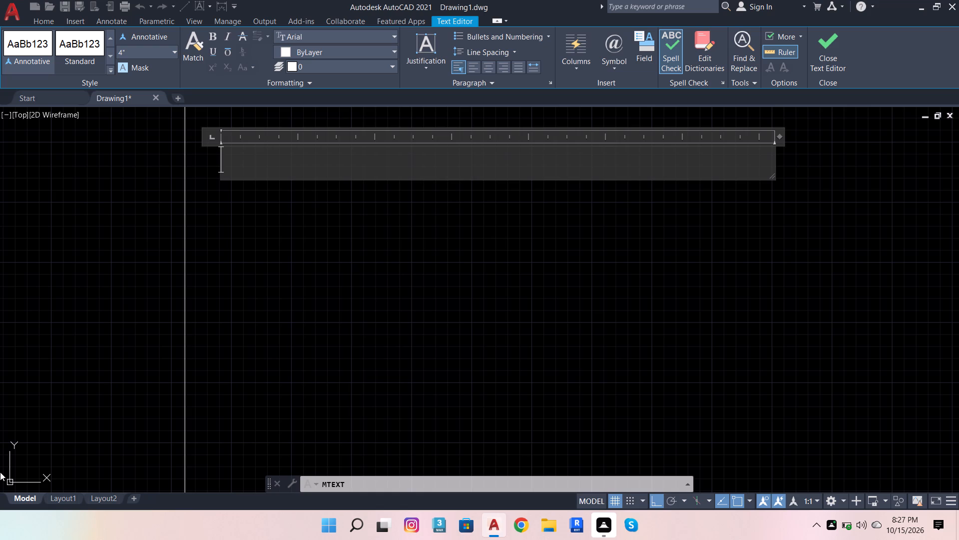
{"action": "key", "text": "8"}
{"action": "key", "text": "apostrophe"}
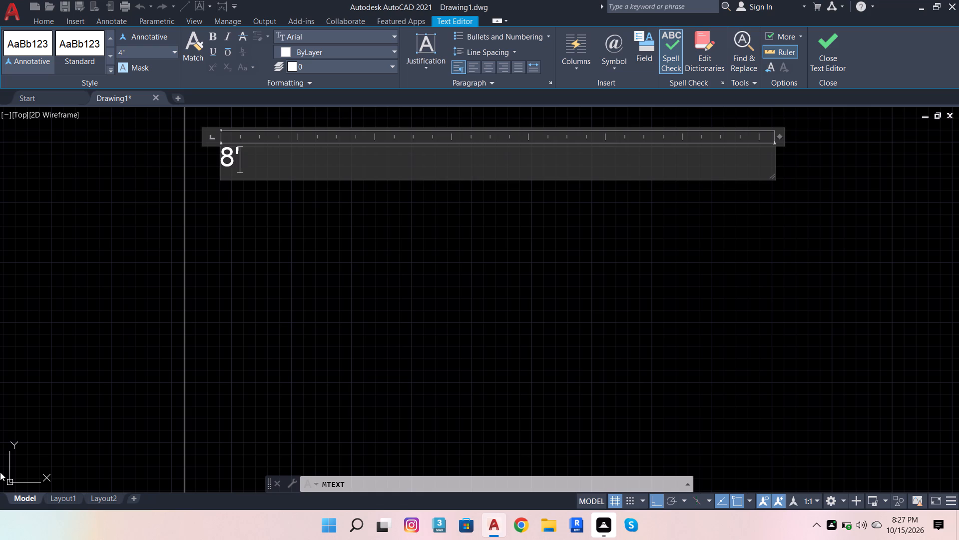
{"action": "key", "text": "minus"}
{"action": "key", "text": "BackSpace"}
{"action": "key", "text": "6"}
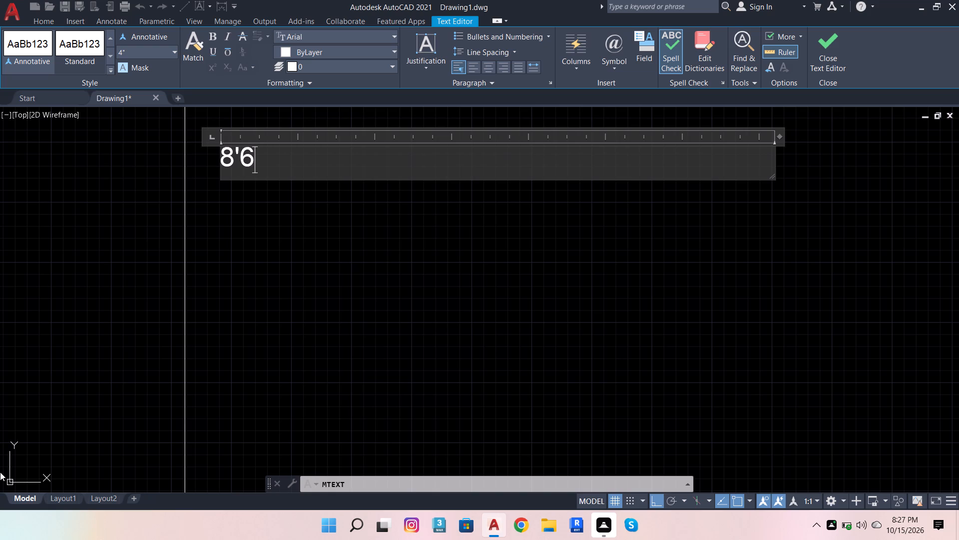
{"action": "key", "text": "shift+quotedbl"}
{"action": "key", "text": "space"}
{"action": "type", "text": "A"}
{"action": "key", "text": "s"}
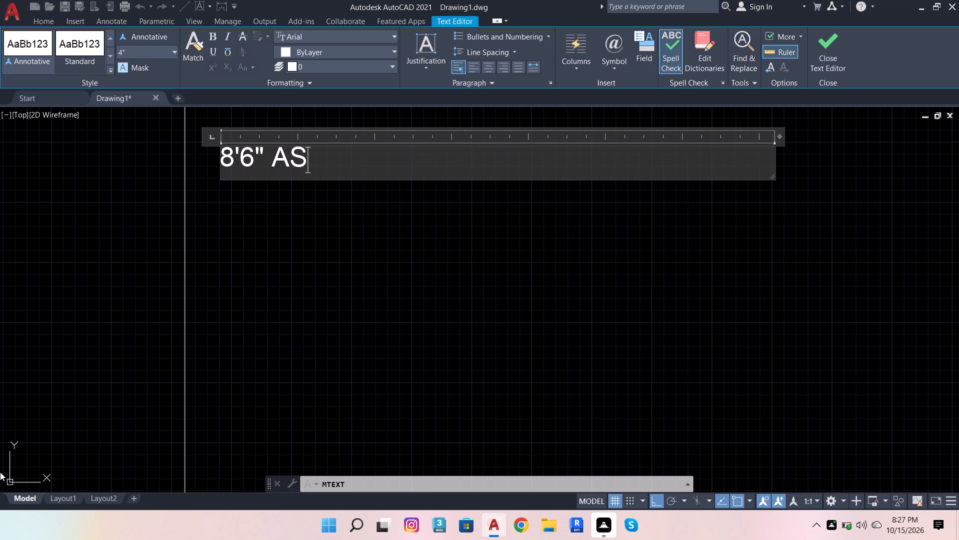
{"action": "type", "text": "PER"}
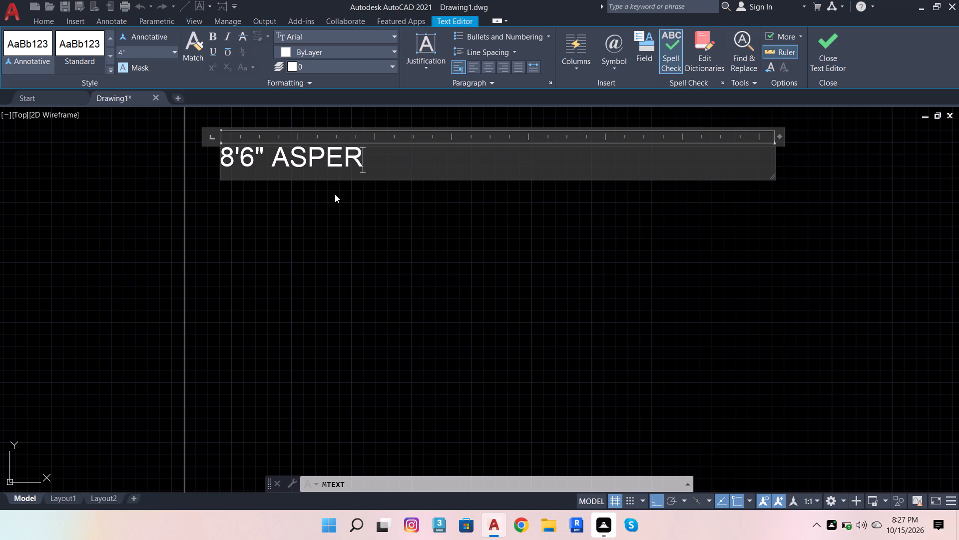
{"action": "left_click", "coordinate": [307, 155]}
{"action": "key", "text": "space"}
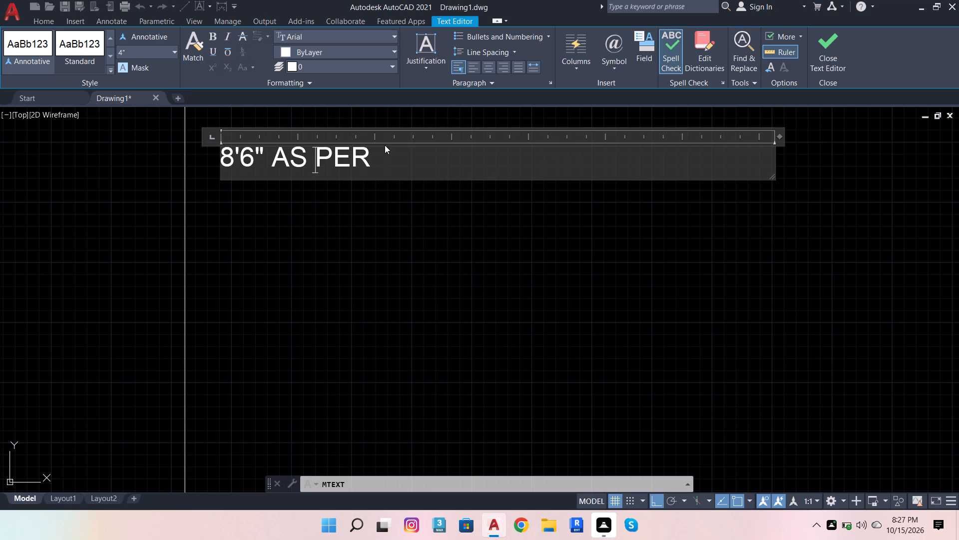
{"action": "left_click_drag", "start_coordinate": [387, 144], "coordinate": [394, 156]}
{"action": "left_click", "coordinate": [373, 153]}
{"action": "key", "text": "space"}
{"action": "key", "text": "s"}
{"action": "key", "text": "i"}
{"action": "type", "text": "TE"}
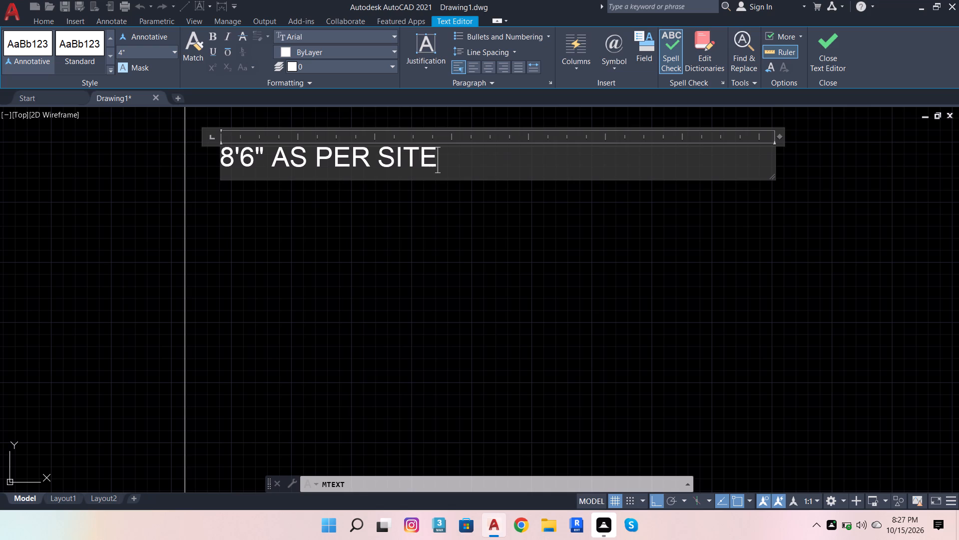
{"action": "left_click", "coordinate": [403, 183]}
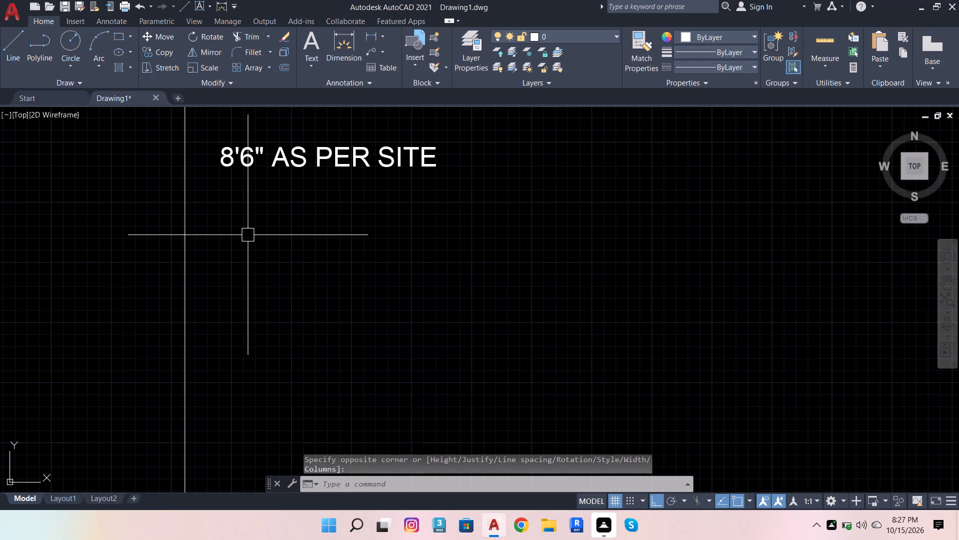
Start a wide multiline text label below "8'6" AS PER SITE" with the first line "12MM BISON BORAD".
{"action": "key", "text": "space"}
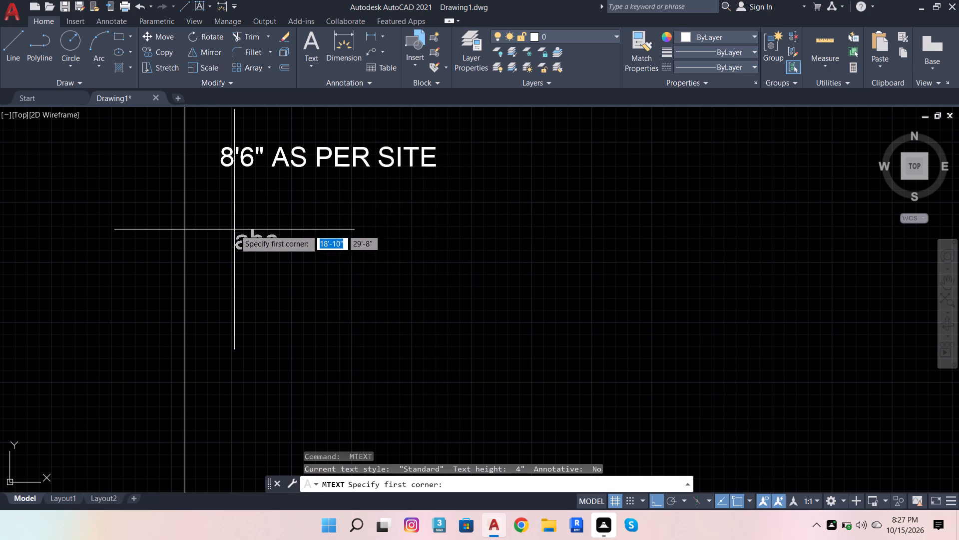
{"action": "left_click_drag", "start_coordinate": [230, 214], "coordinate": [831, 297]}
{"action": "left_click", "coordinate": [831, 298]}
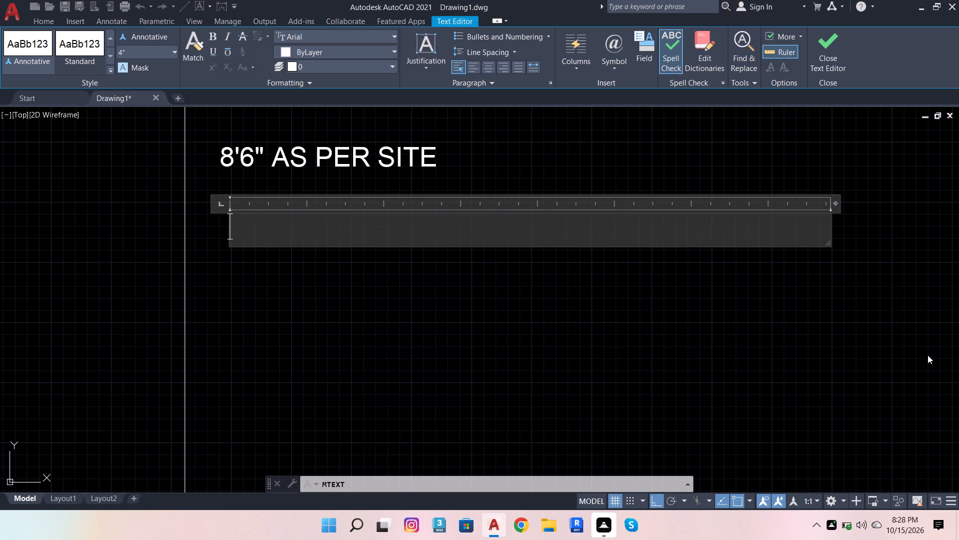
{"action": "type", "text": "12"}
{"action": "type", "text": "MM"}
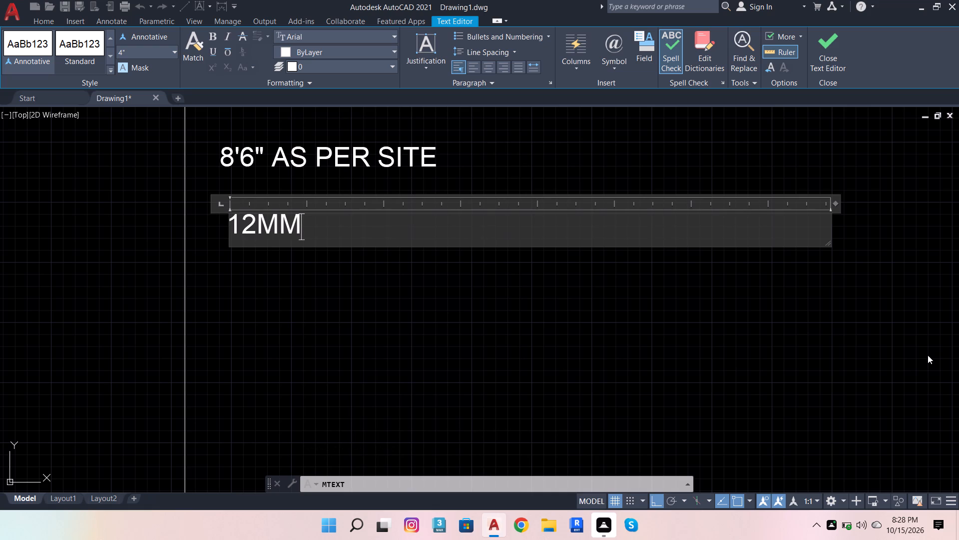
{"action": "key", "text": "space"}
{"action": "type", "text": "BI"}
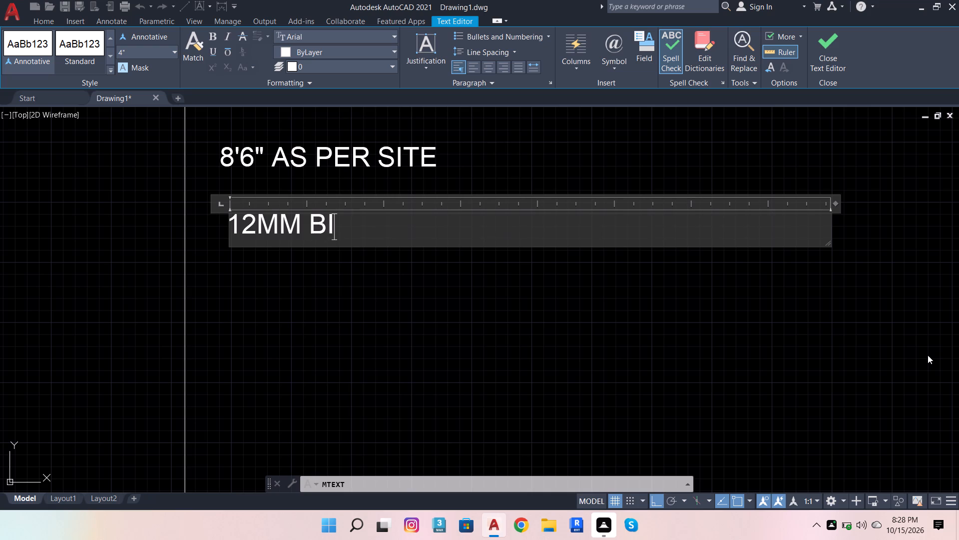
{"action": "key", "text": "s"}
{"action": "type", "text": "ON"}
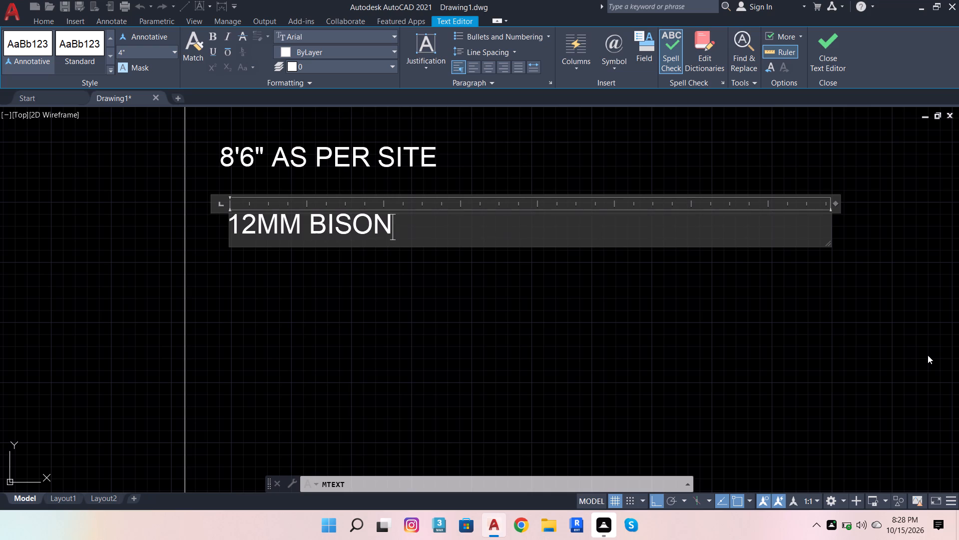
{"action": "key", "text": "space"}
{"action": "key", "text": "b"}
{"action": "key", "text": "o"}
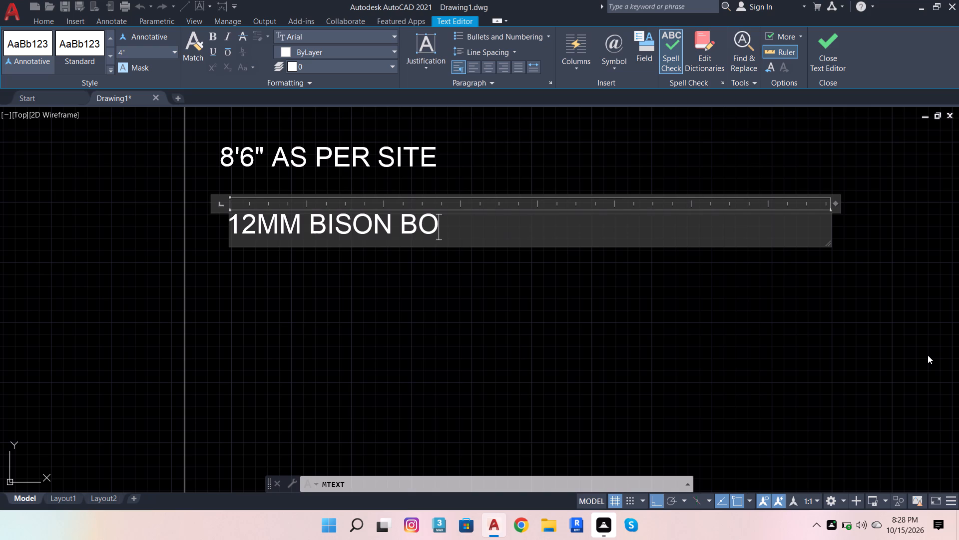
{"action": "type", "text": "RE"}
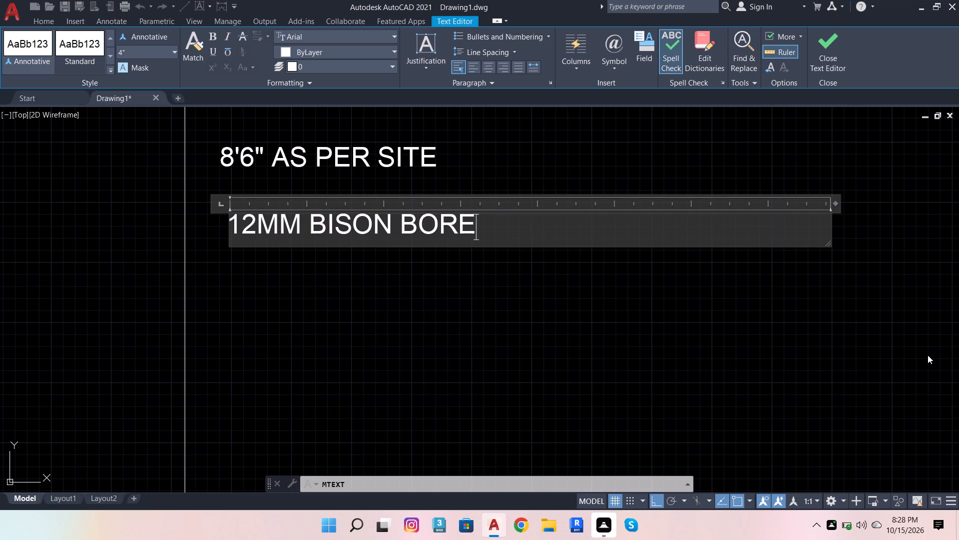
{"action": "key", "text": "BackSpace"}
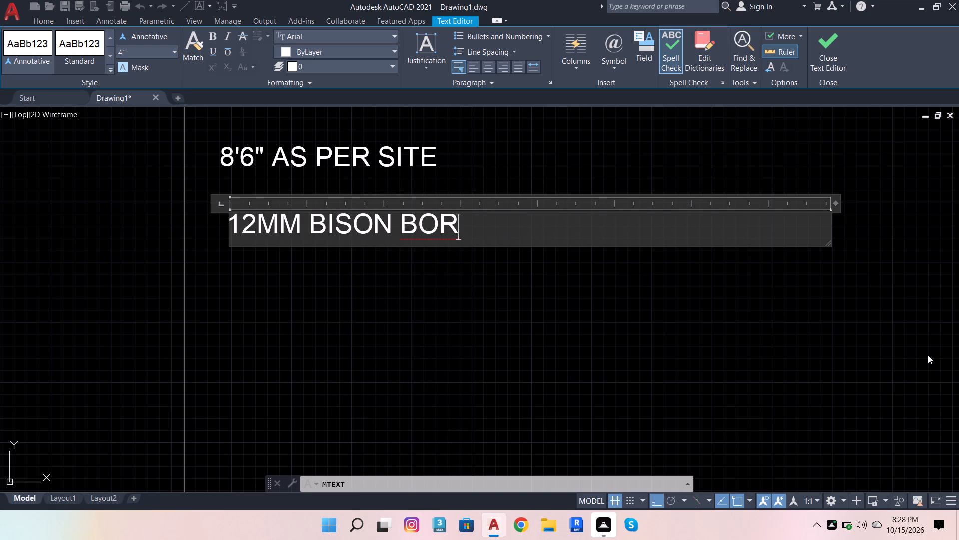
{"action": "key", "text": "a"}
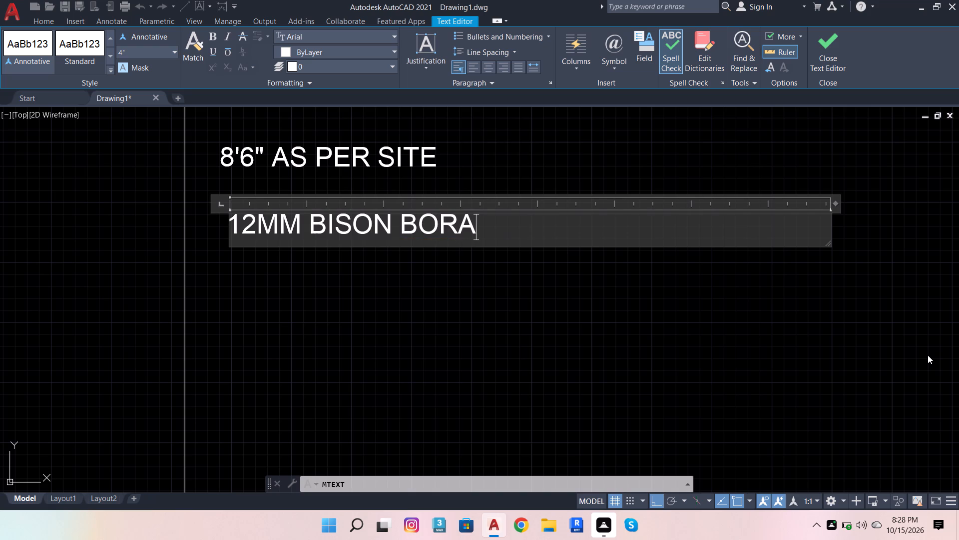
{"action": "key", "text": "d"}
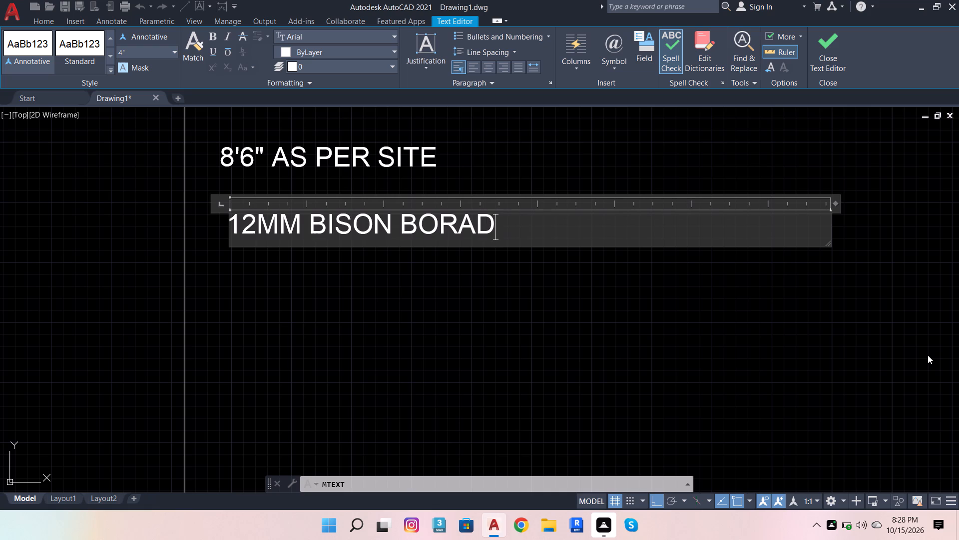
Add a second line reading "LAMINATION" to the multiline text label.
{"action": "key", "text": "Return"}
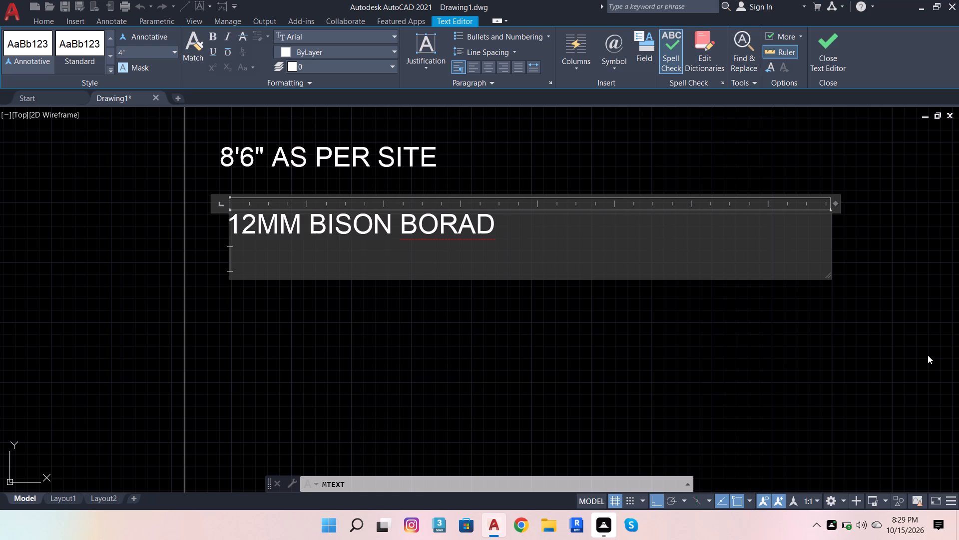
{"action": "key", "text": "l"}
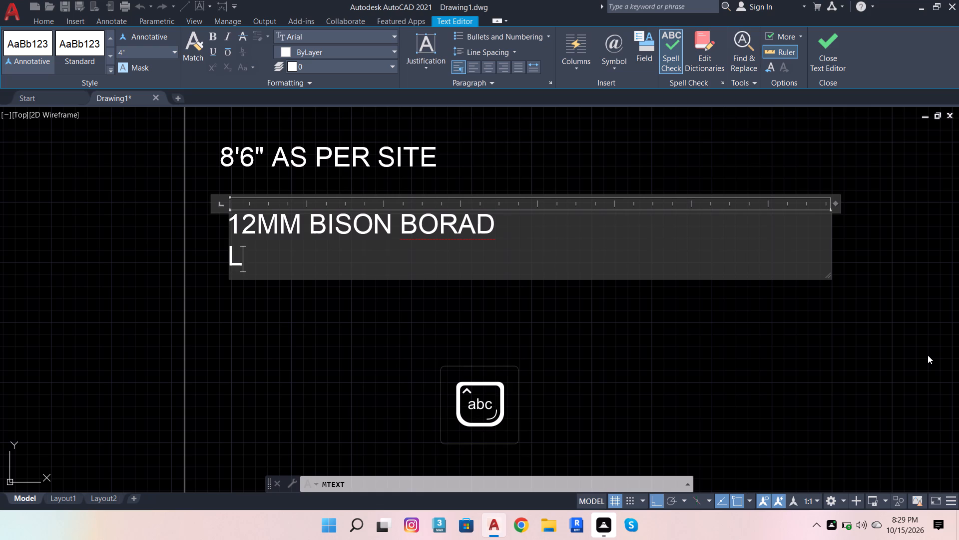
{"action": "key", "text": "a"}
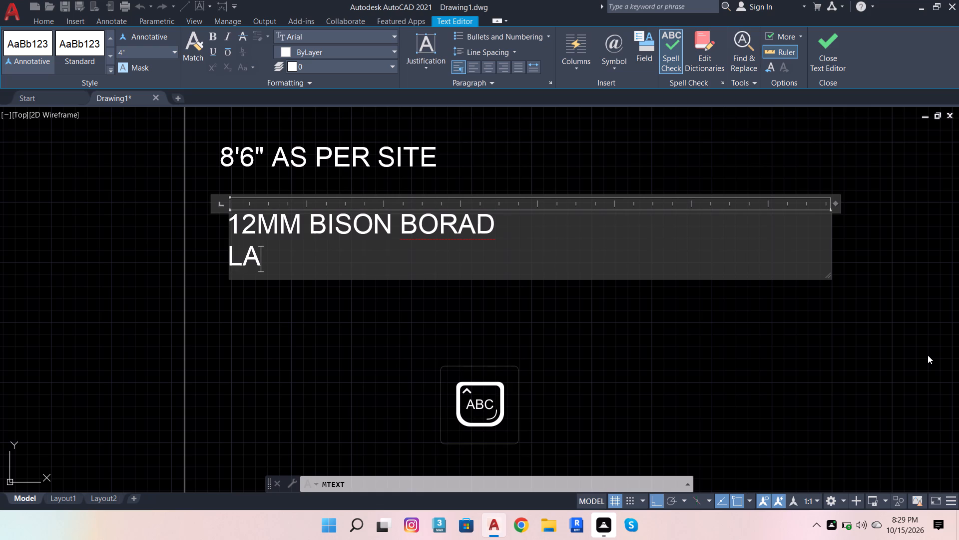
{"action": "type", "text": "MI"}
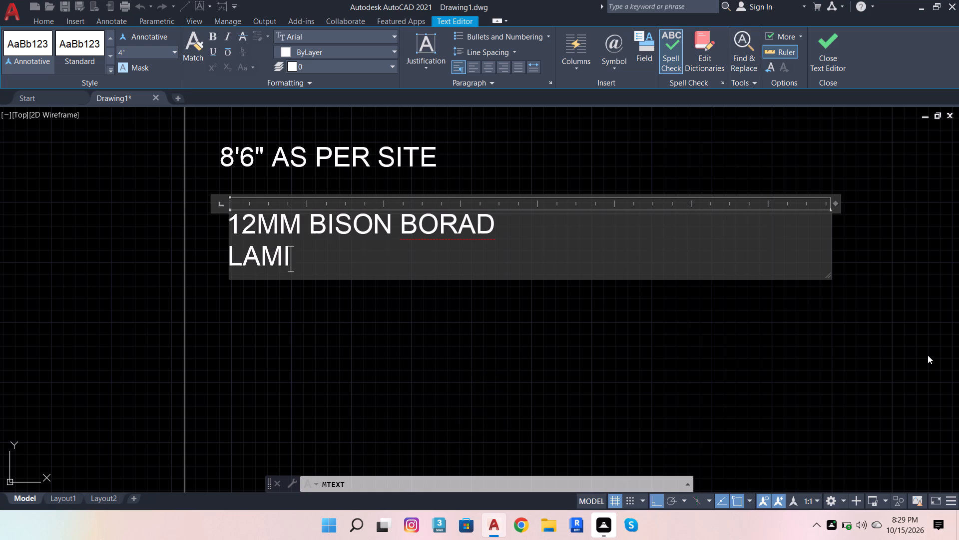
{"action": "key", "text": "n"}
{"action": "type", "text": "ATI"}
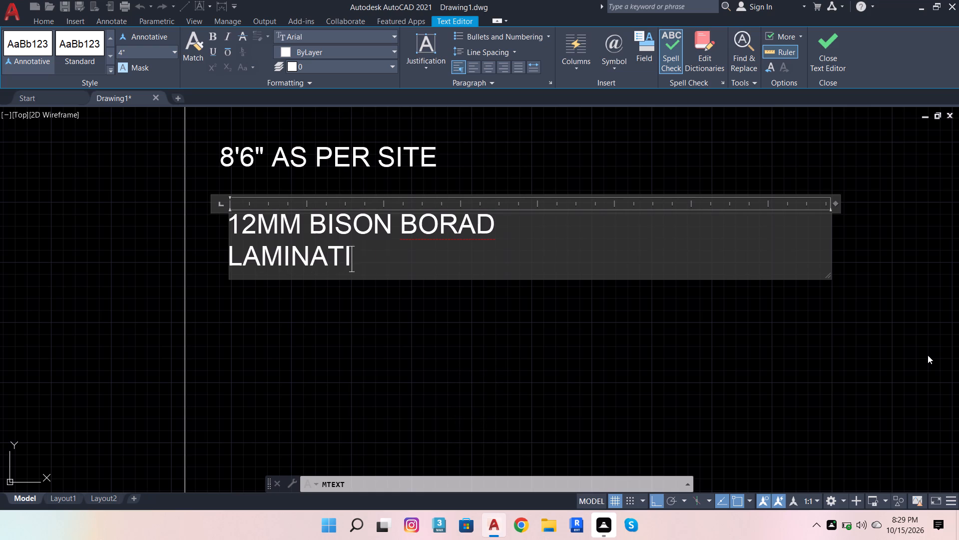
{"action": "type", "text": "ON"}
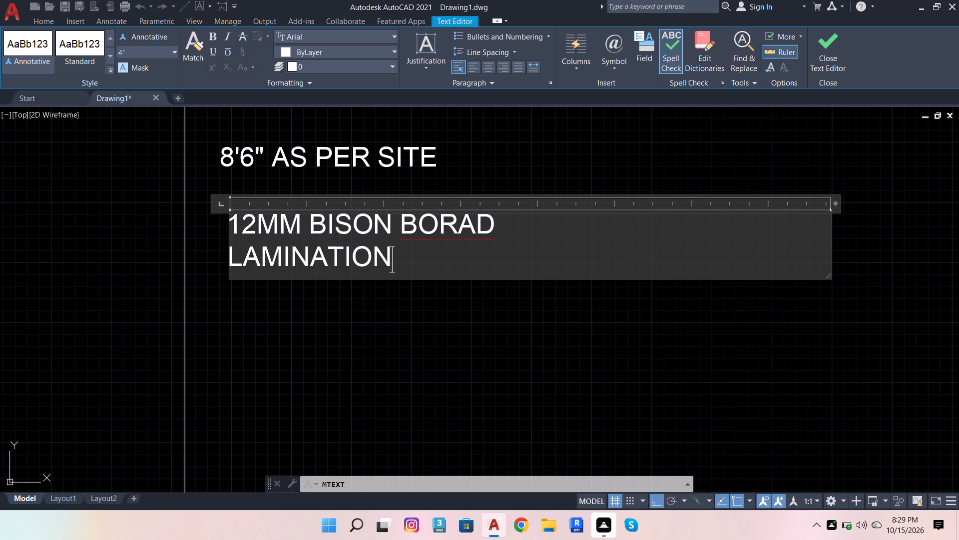
Correct the misspelled last word of the label's first line to "BOARD".
{"action": "left_click", "coordinate": [496, 225]}
{"action": "key", "text": "BackSpace"}
{"action": "key", "text": "BackSpace"}
{"action": "key", "text": "BackSpace"}
{"action": "key", "text": "BackSpace"}
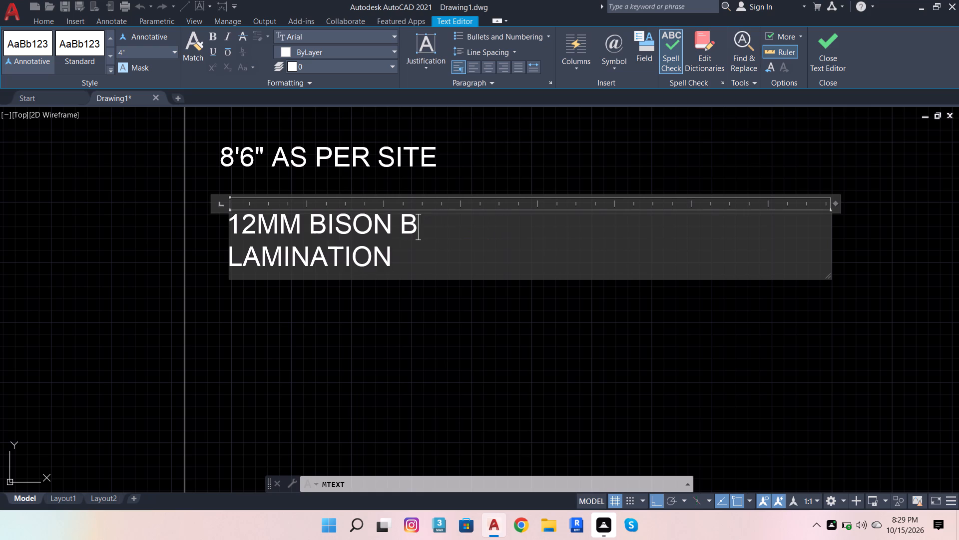
{"action": "key", "text": "o"}
{"action": "type", "text": "AR"}
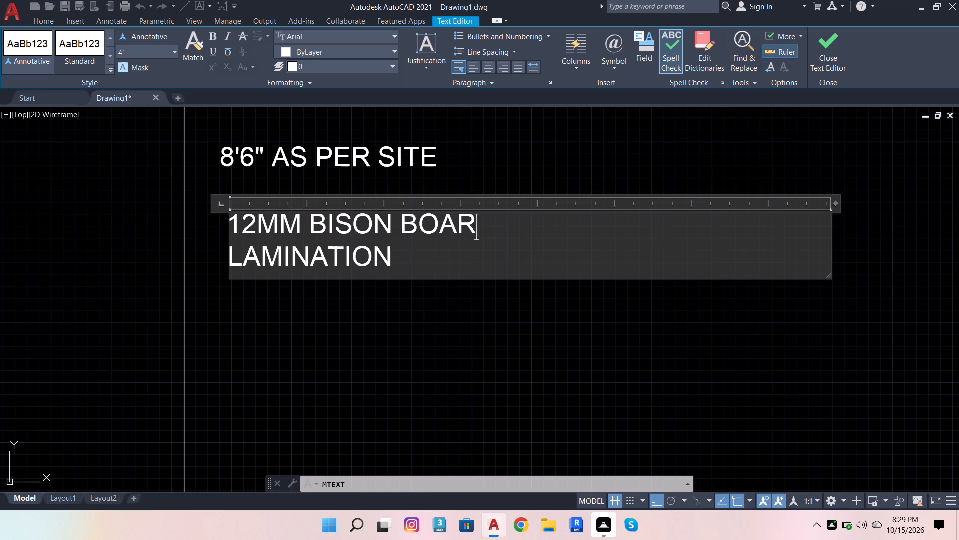
{"action": "key", "text": "d"}
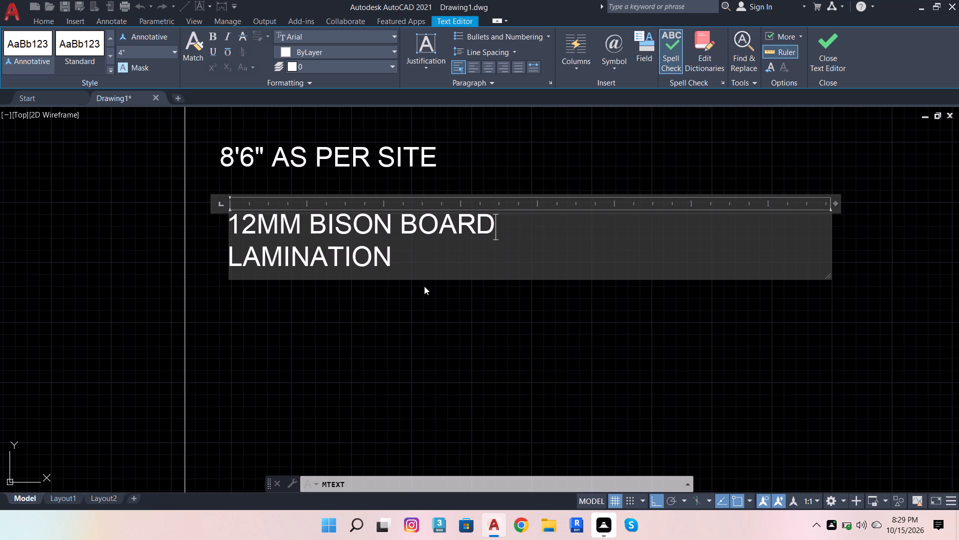
Append the word "FINISH" after "LAMINATION" on the label's second line.
{"action": "left_click", "coordinate": [438, 259]}
{"action": "key", "text": "space"}
{"action": "type", "text": "FI"}
{"action": "type", "text": "NI"}
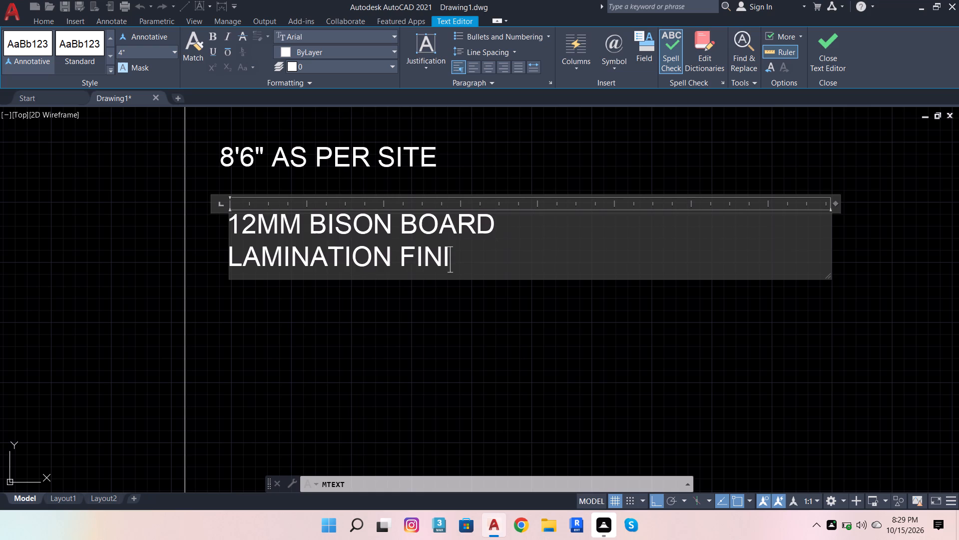
{"action": "key", "text": "s"}
{"action": "key", "text": "h"}
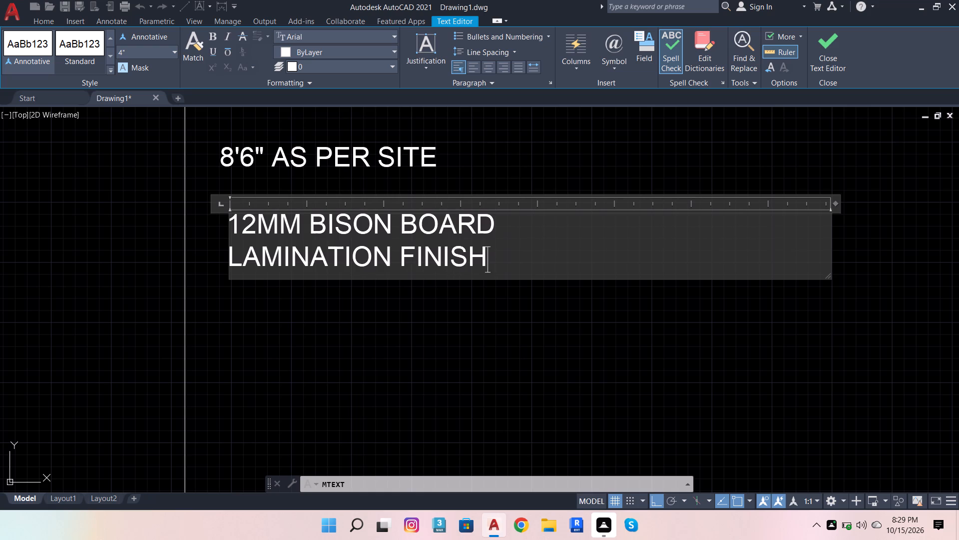
Add a third line to the label, indented with eight spaces and starting with "LVL.1".
{"action": "key", "text": "Return"}
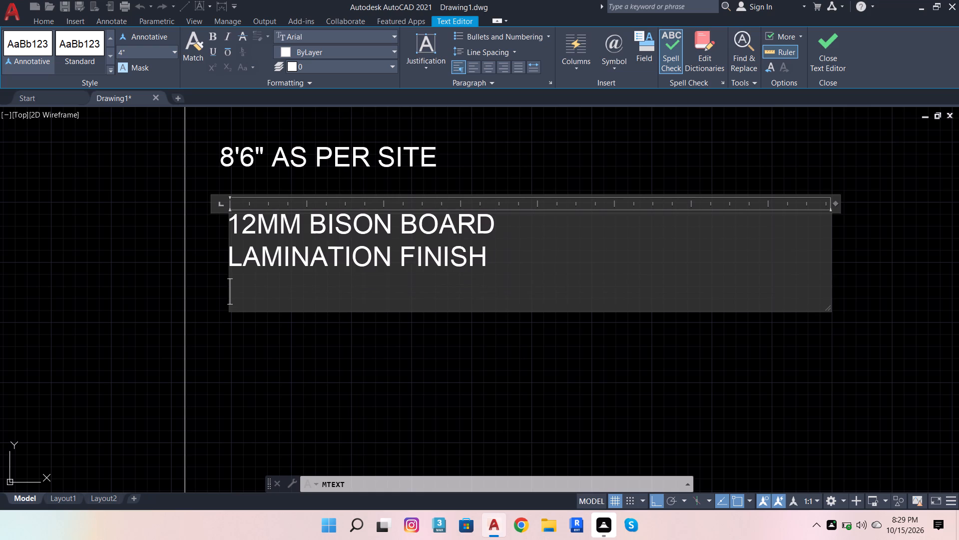
{"action": "key", "text": "space"}
{"action": "key", "text": "space"}
{"action": "key", "text": "space"}
{"action": "key", "text": "space"}
{"action": "key", "text": "space"}
{"action": "key", "text": "space"}
{"action": "key", "text": "space"}
{"action": "key", "text": "space"}
{"action": "key", "text": "space"}
{"action": "key", "text": "BackSpace"}
{"action": "key", "text": "l"}
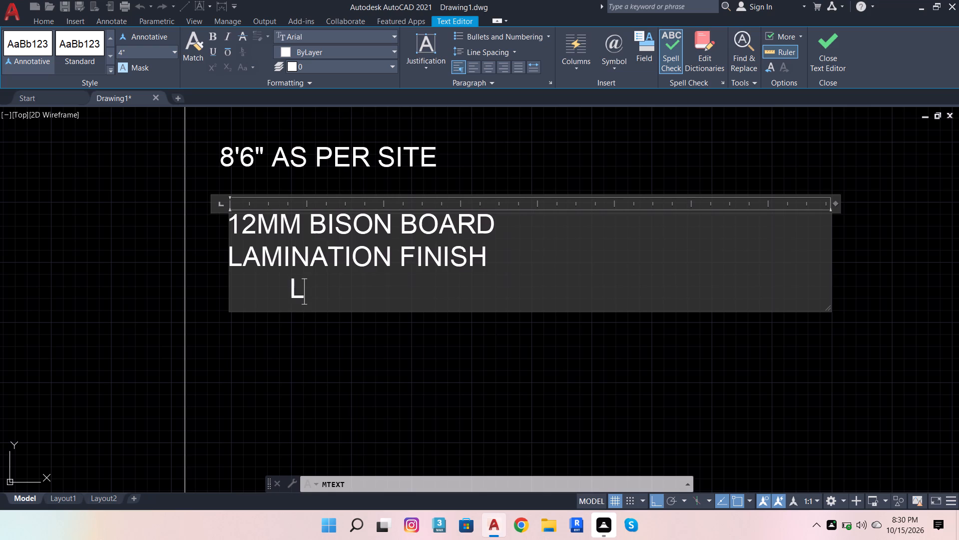
{"action": "type", "text": "VL"}
{"action": "key", "text": "period"}
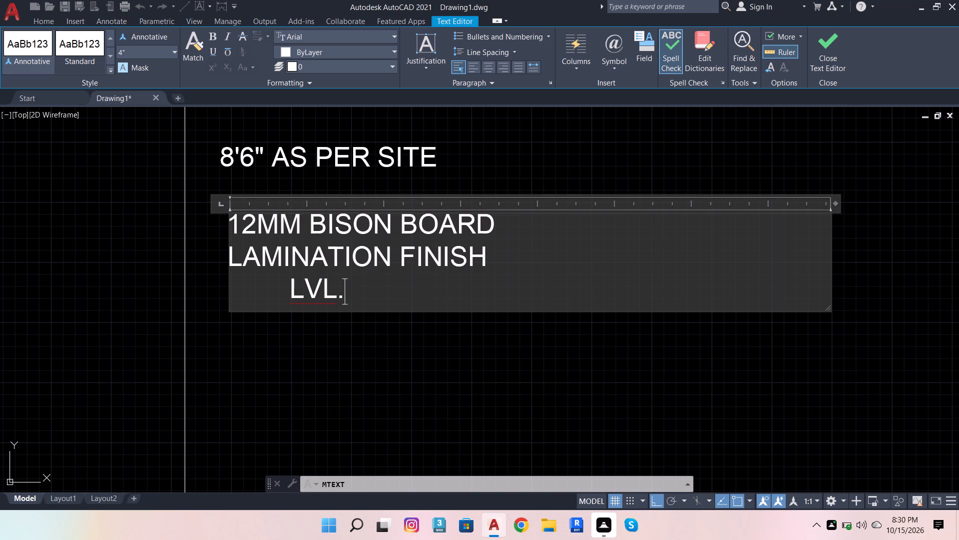
{"action": "key", "text": "1"}
{"action": "type", "text": "1/"}
{"action": "key", "text": "2"}
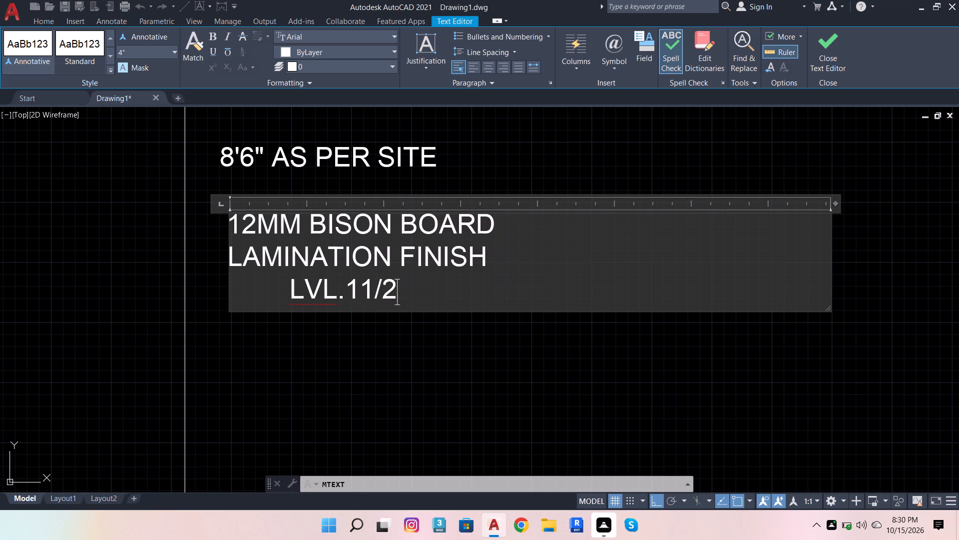
{"action": "key", "text": "BackSpace"}
{"action": "key", "text": "BackSpace"}
{"action": "key", "text": "BackSpace"}
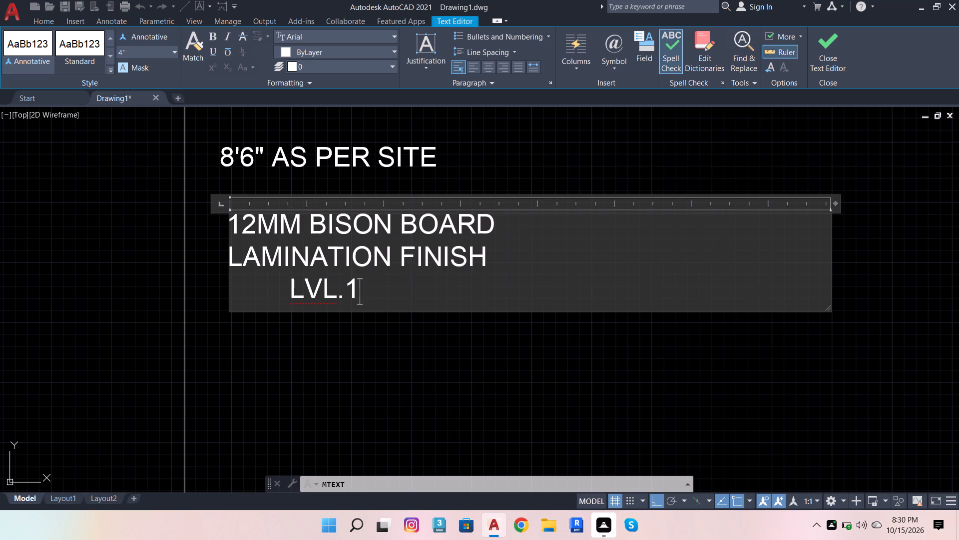
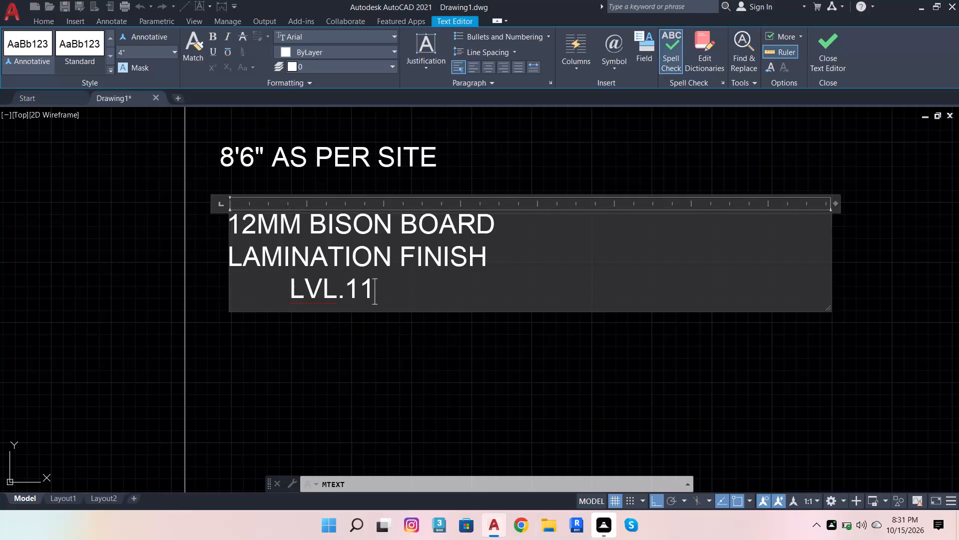
Complete the label's third line as "LVL.1 1/2" with a space before the stacked fraction, and finish the text.
{"action": "type", "text": "/2"}
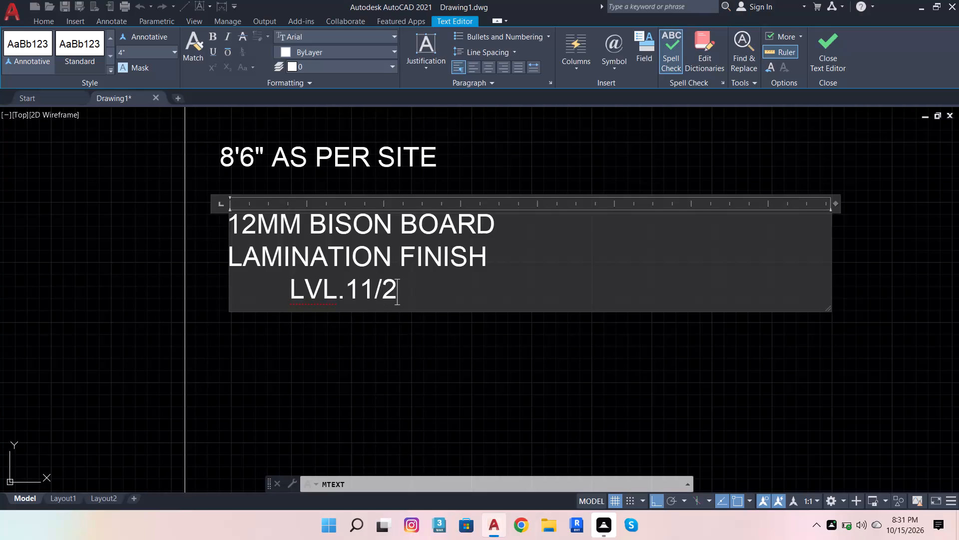
{"action": "key", "text": "Return"}
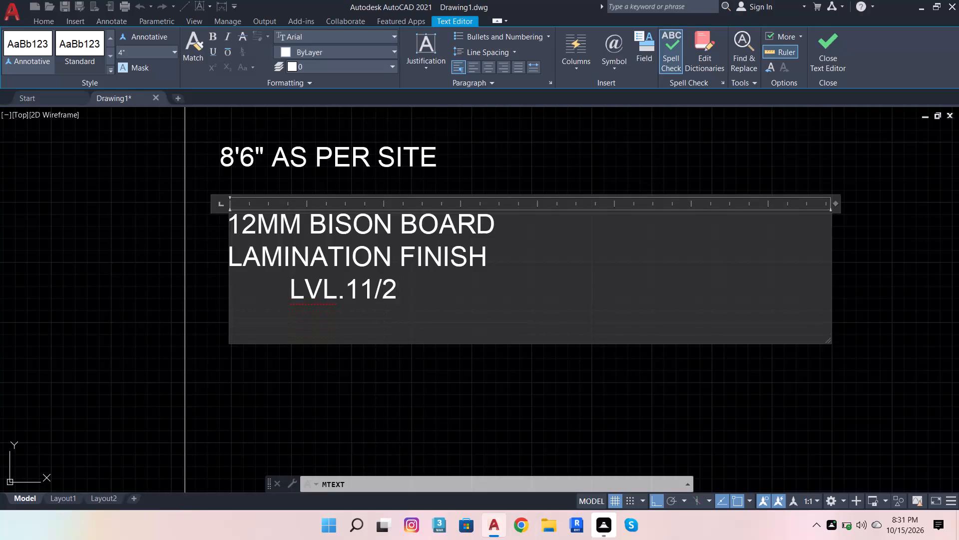
{"action": "right_click_drag", "start_coordinate": [439, 258], "coordinate": [380, 295]}
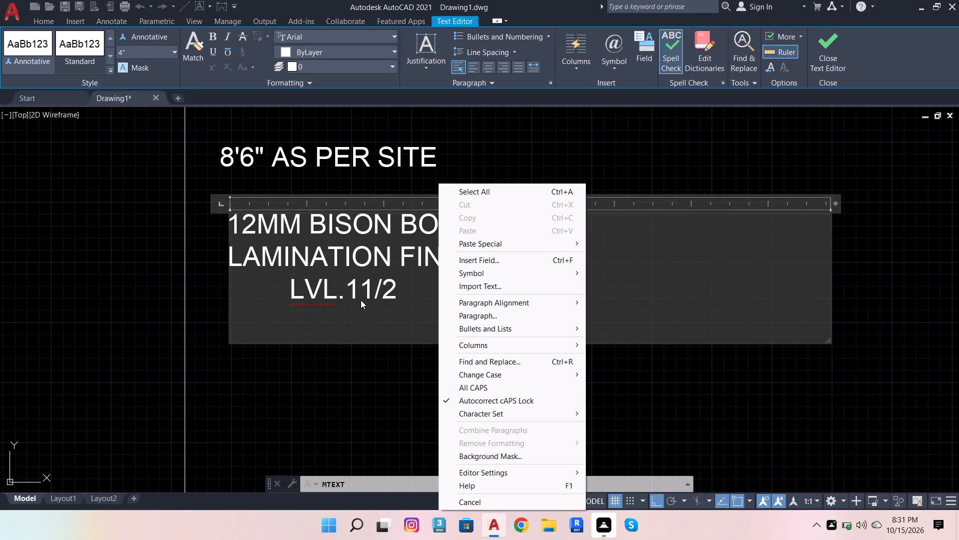
{"action": "left_click", "coordinate": [428, 291]}
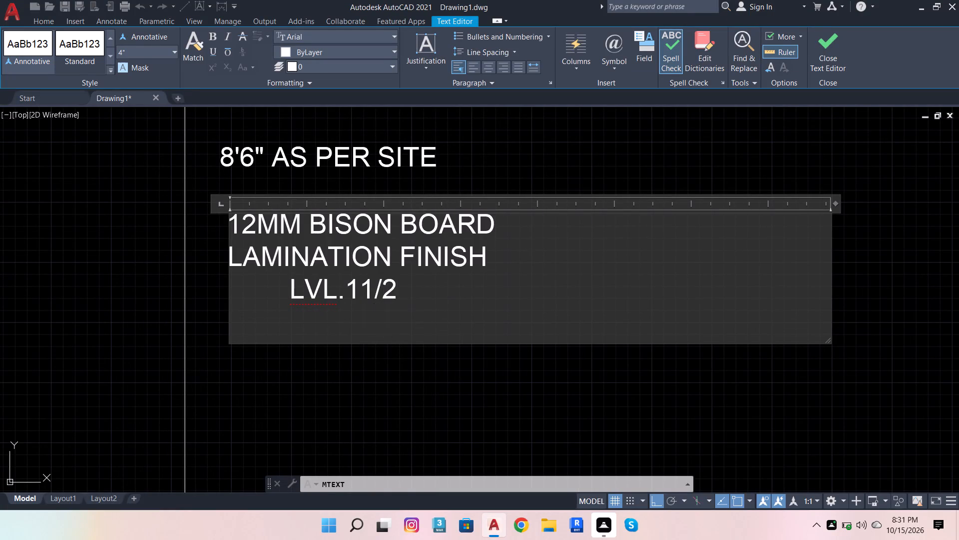
{"action": "key", "text": "BackSpace"}
{"action": "key", "text": "BackSpace"}
{"action": "key", "text": "BackSpace"}
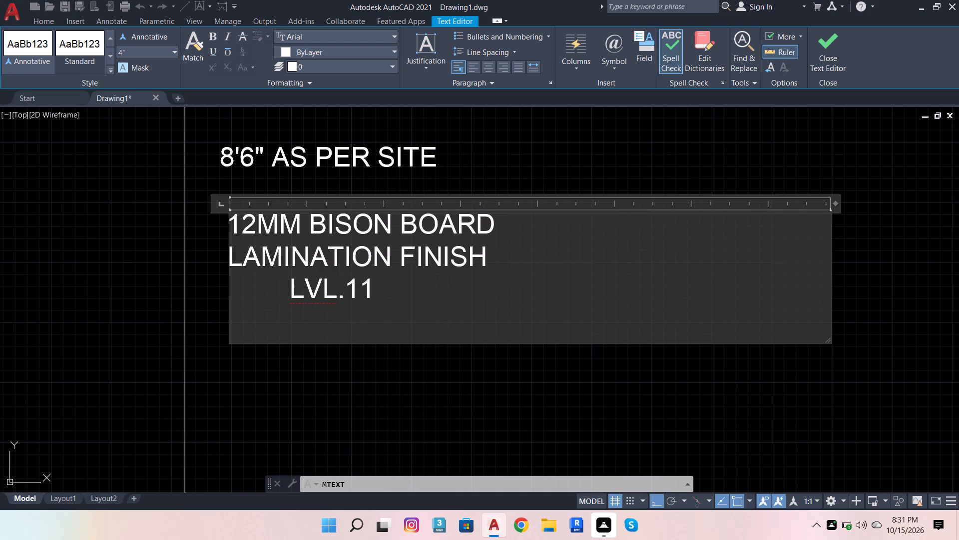
{"action": "key", "text": "space"}
{"action": "type", "text": "1/2"}
{"action": "key", "text": "Return"}
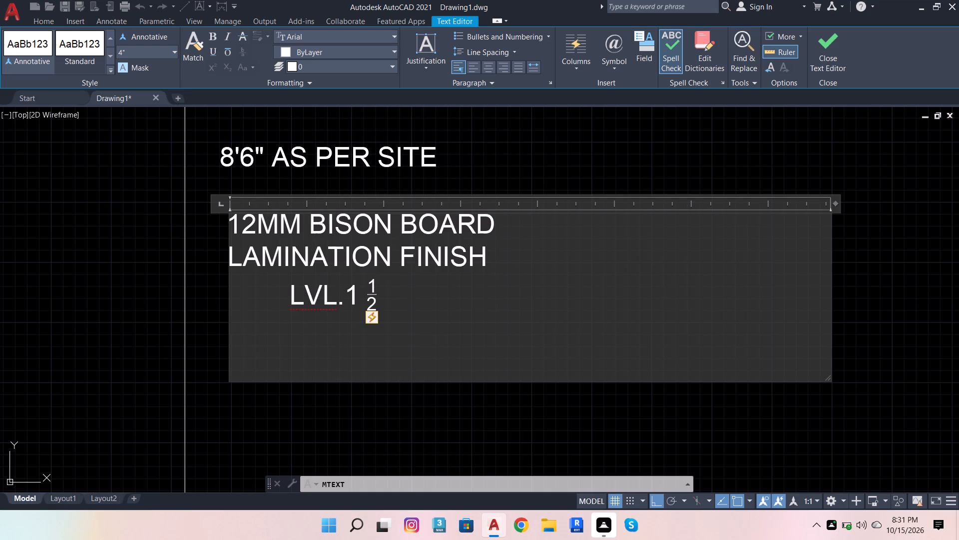
{"action": "left_click", "coordinate": [397, 458]}
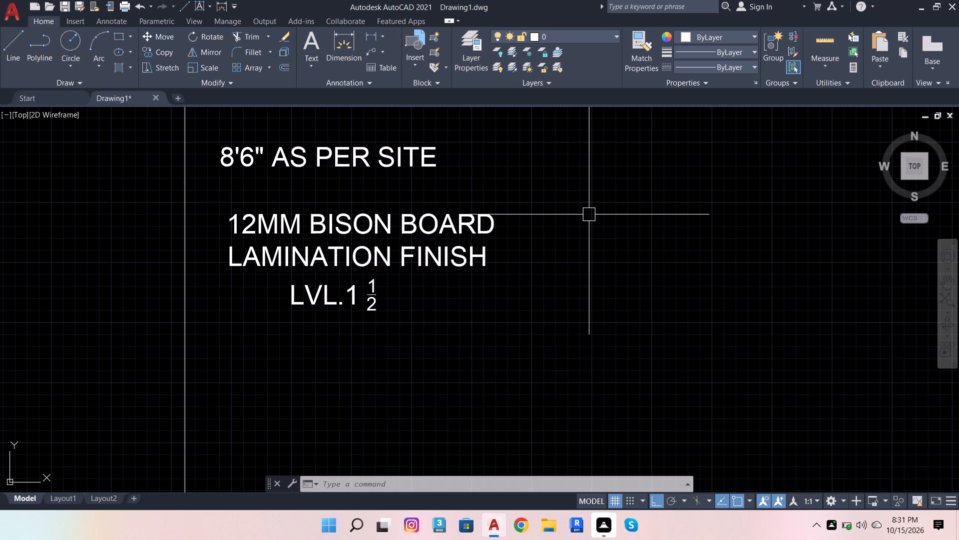
Create a multiline text label beside the bison board note with the first line "OUTER FINISH:".
{"action": "key", "text": "space"}
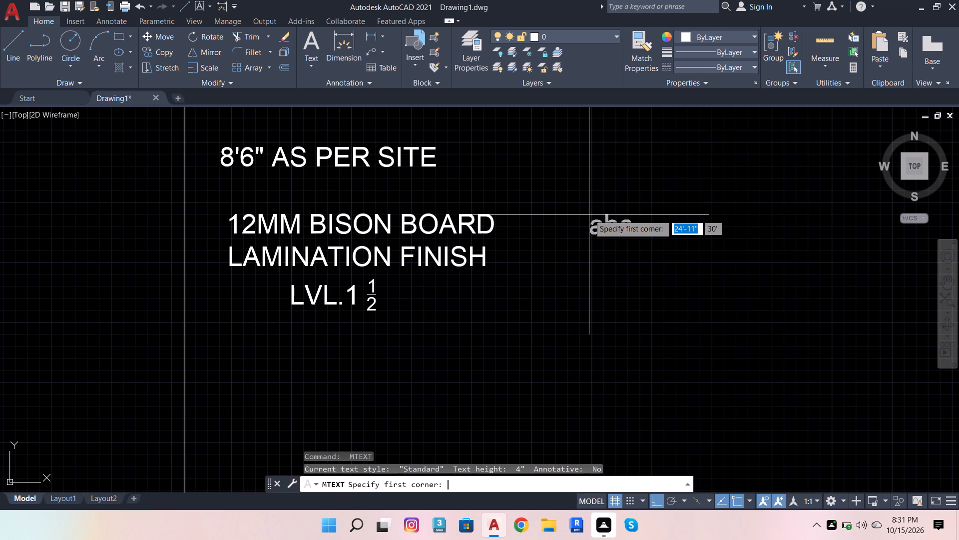
{"action": "left_click_drag", "start_coordinate": [537, 210], "coordinate": [635, 280]}
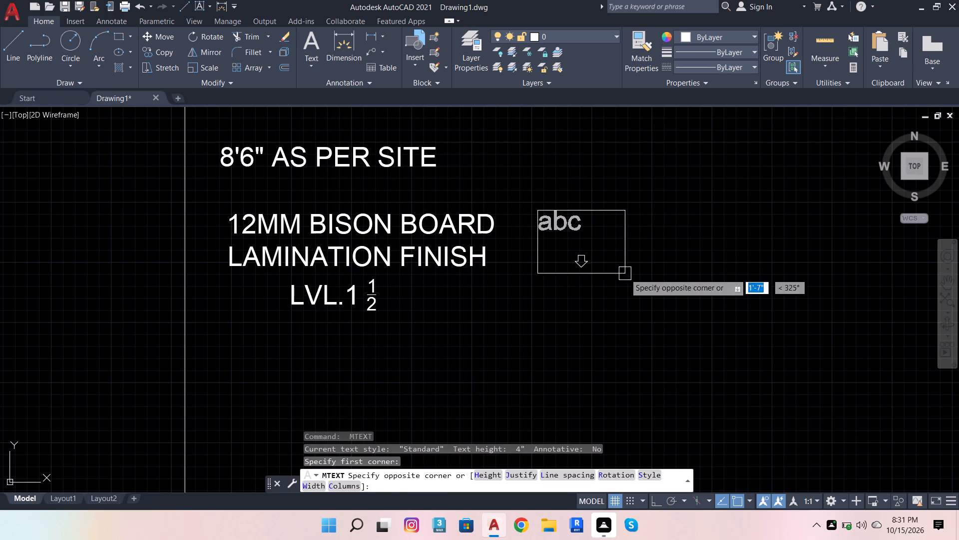
{"action": "left_click_drag", "start_coordinate": [635, 280], "coordinate": [911, 347]}
{"action": "left_click_drag", "start_coordinate": [911, 347], "coordinate": [915, 346]}
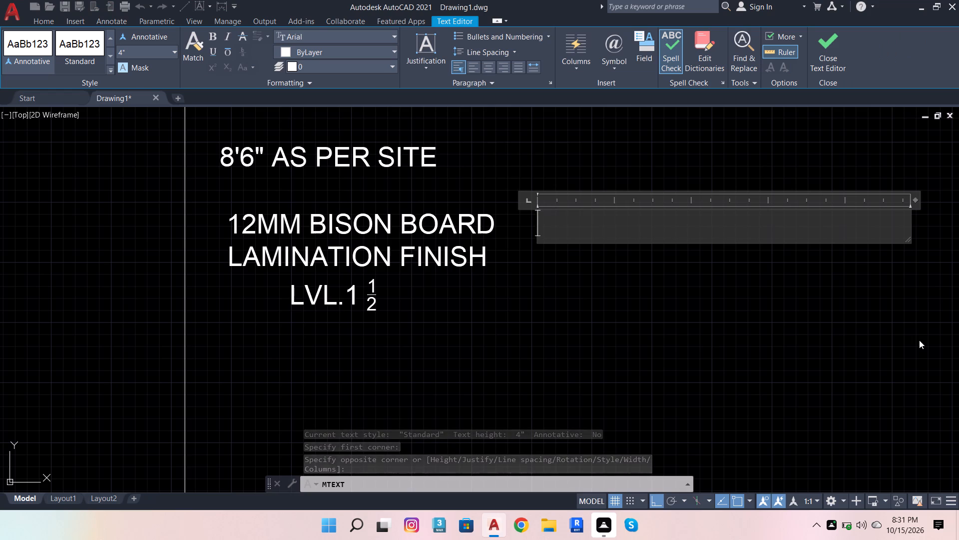
{"action": "type", "text": "OU"}
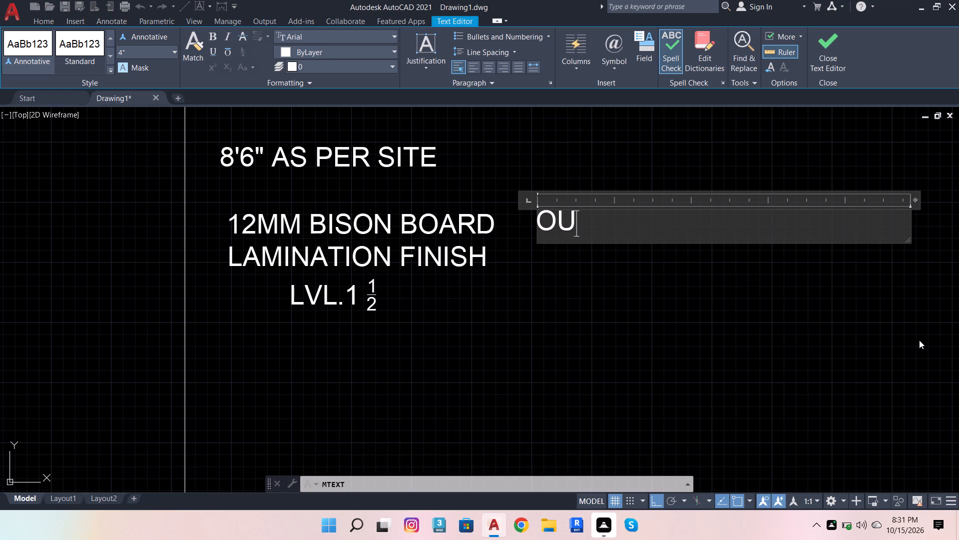
{"action": "type", "text": "TER"}
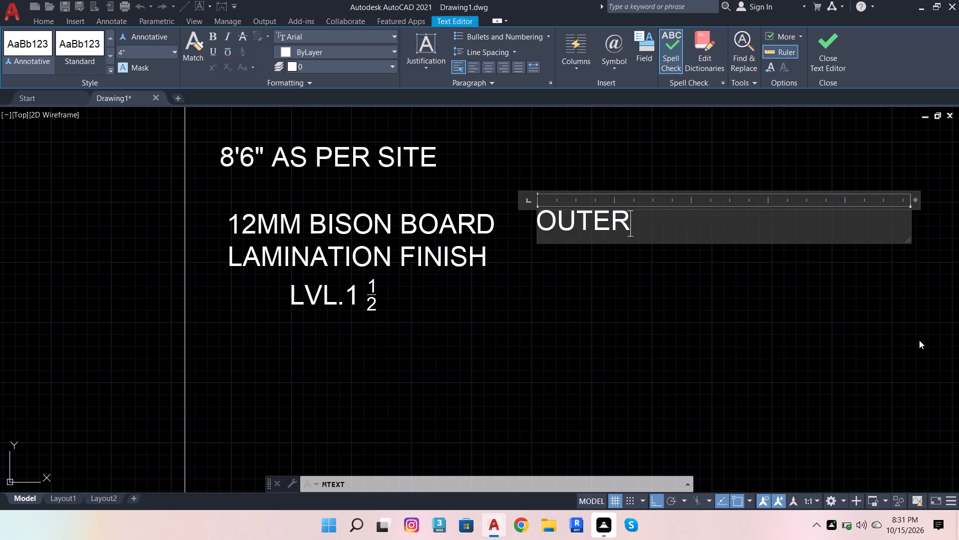
{"action": "type", "text": "FINI"}
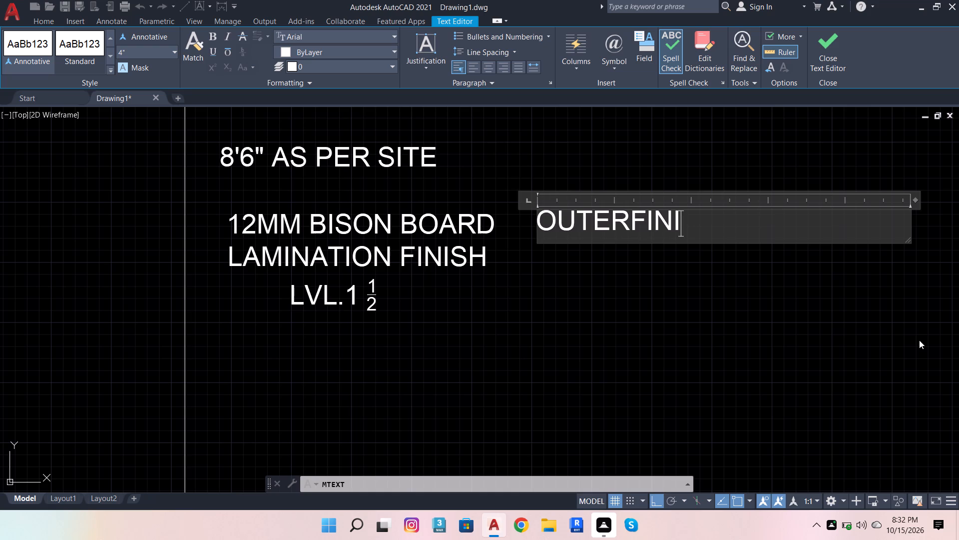
{"action": "key", "text": "s"}
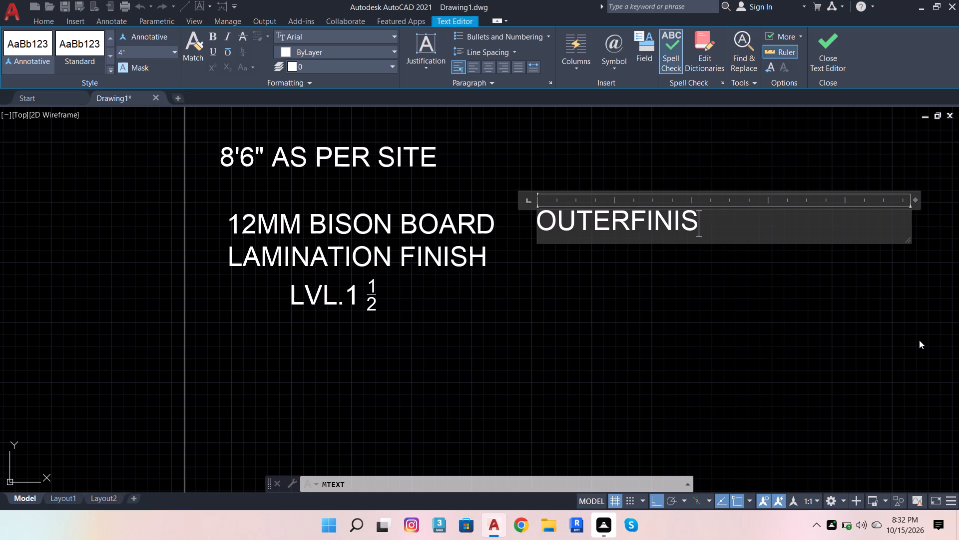
{"action": "key", "text": "h"}
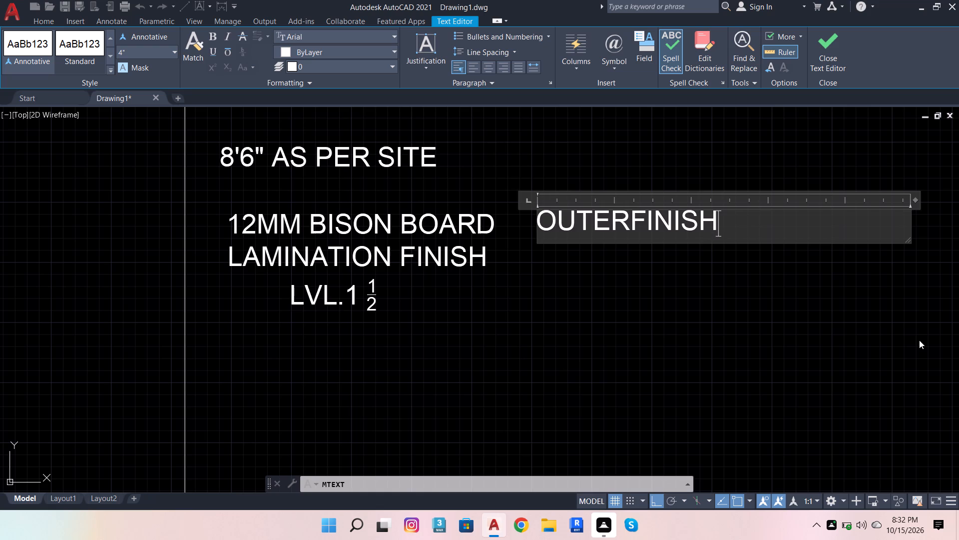
{"action": "left_click", "coordinate": [630, 218]}
{"action": "key", "text": "space"}
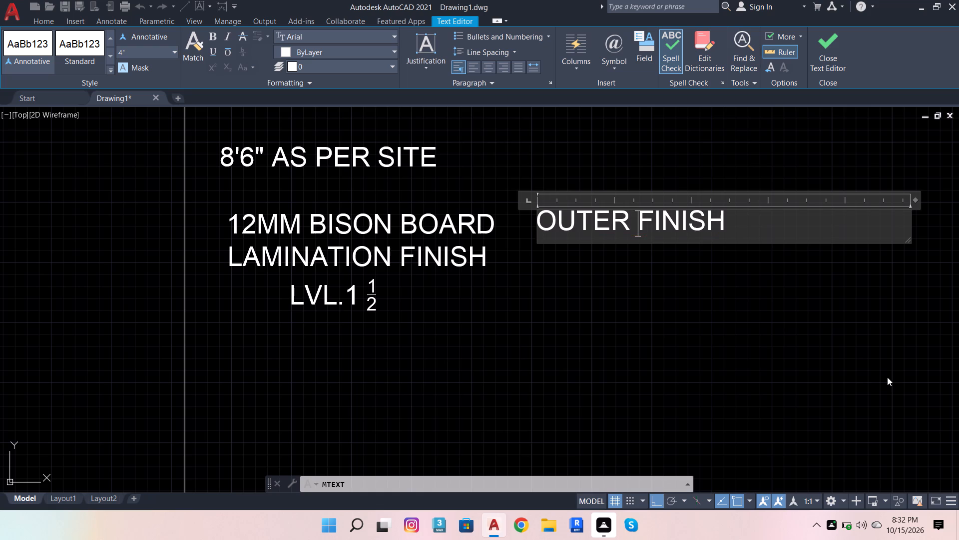
{"action": "key", "text": "semicolon"}
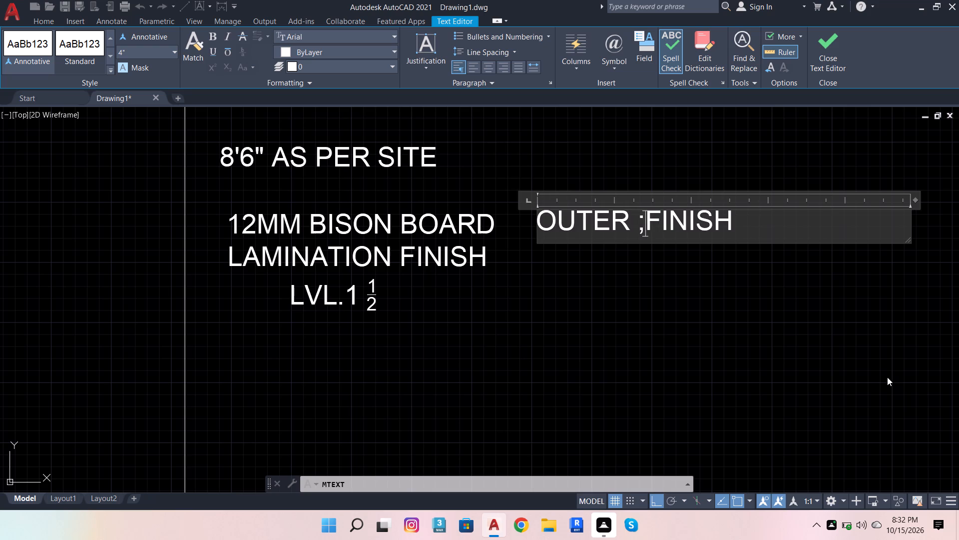
{"action": "key", "text": "BackSpace"}
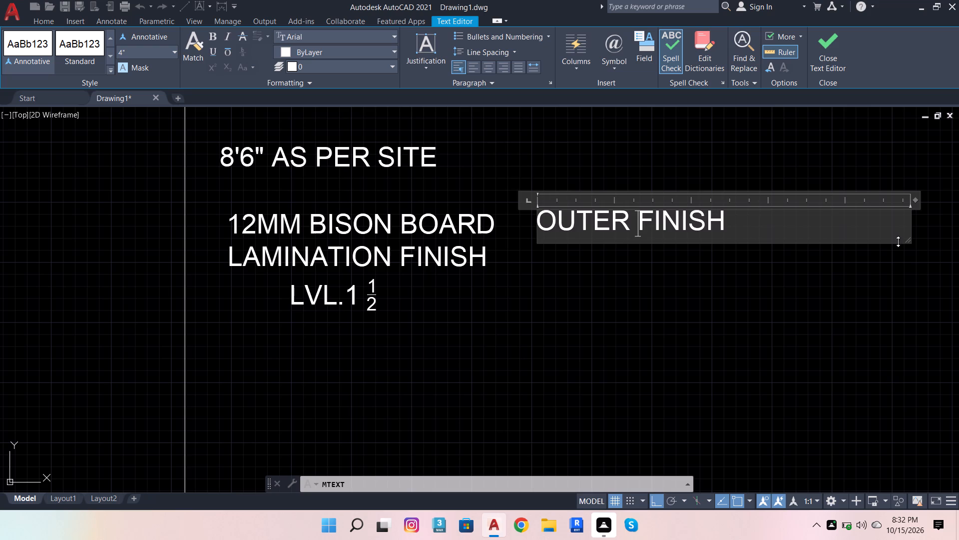
{"action": "left_click", "coordinate": [736, 225]}
{"action": "key", "text": "shift+colon"}
Add a second line reading "LAMINATION FINISH" to the outer finish label and finish the text.
{"action": "key", "text": "Return"}
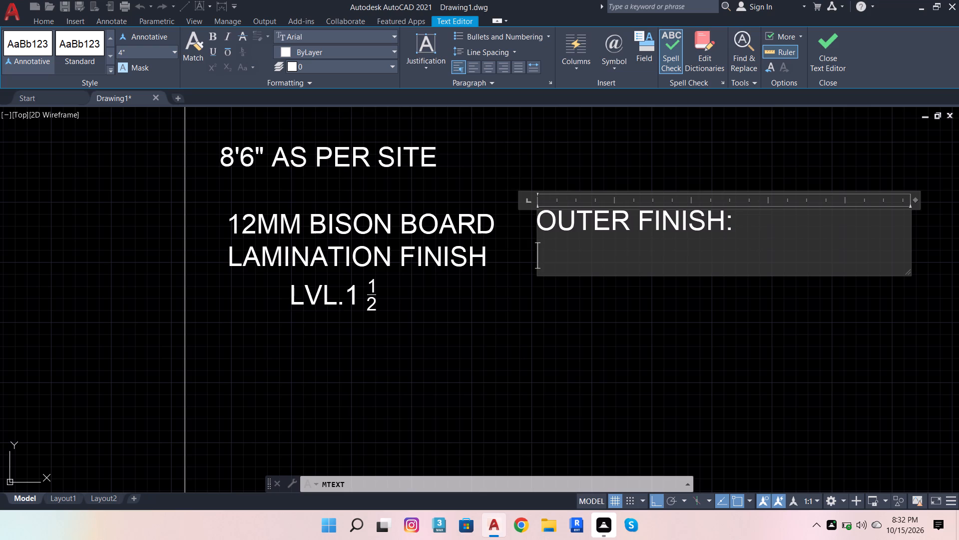
{"action": "key", "text": "l"}
{"action": "type", "text": "AMI"}
{"action": "type", "text": "NA"}
{"action": "type", "text": "TIO"}
{"action": "key", "text": "n"}
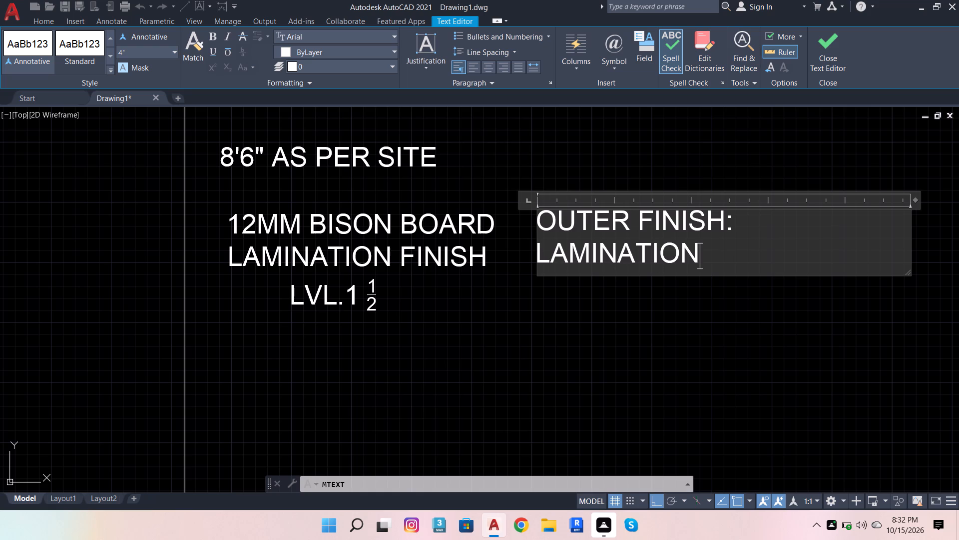
{"action": "type", "text": "FINI"}
{"action": "type", "text": "SH"}
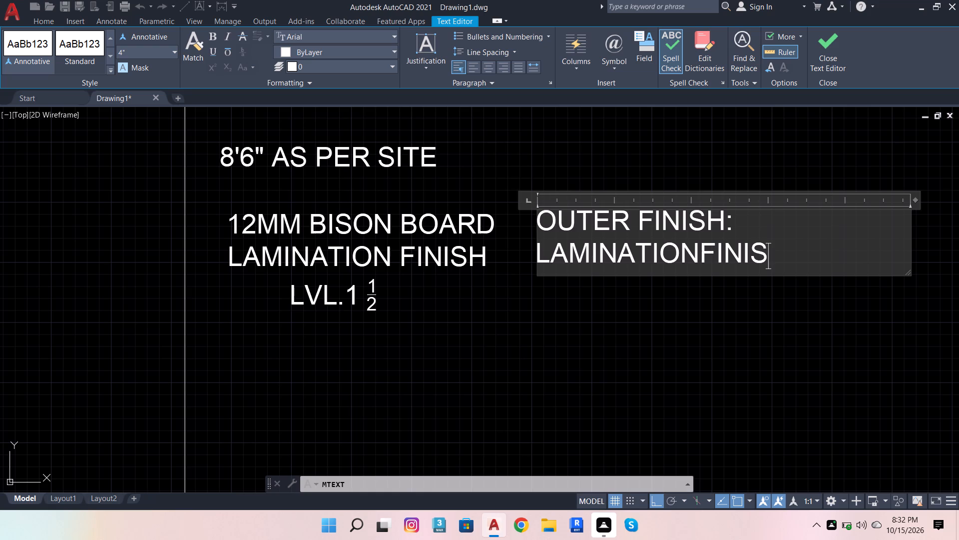
{"action": "left_click", "coordinate": [698, 258]}
{"action": "key", "text": "space"}
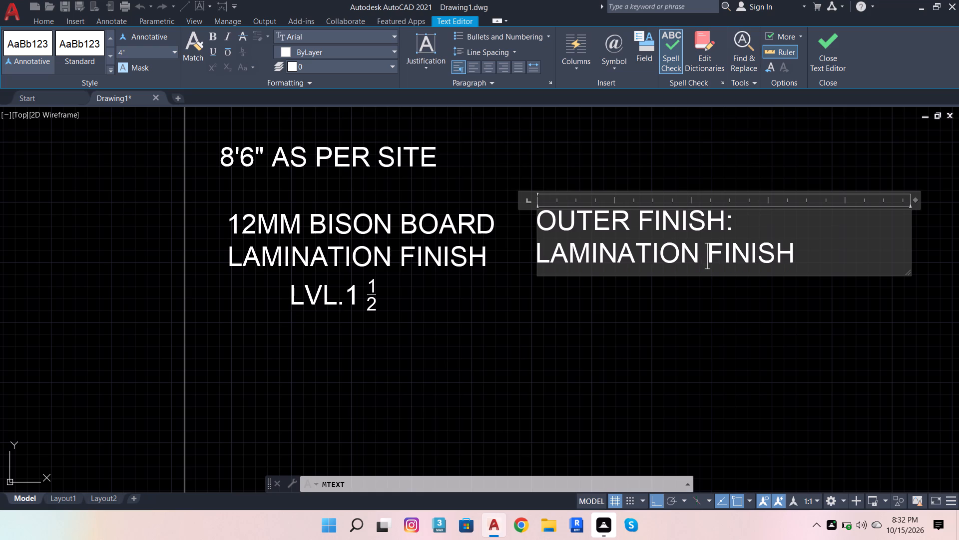
{"action": "left_click", "coordinate": [732, 324]}
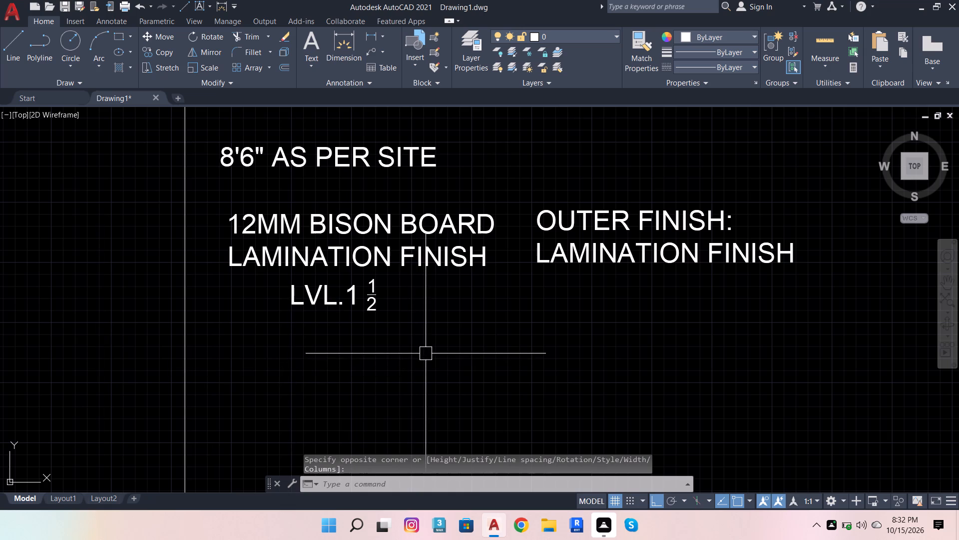
Create a multiline text label reading "PROFILE HANDLE" below the outer finish label and finish the text.
{"action": "key", "text": "space"}
{"action": "left_click_drag", "start_coordinate": [420, 325], "coordinate": [887, 449]}
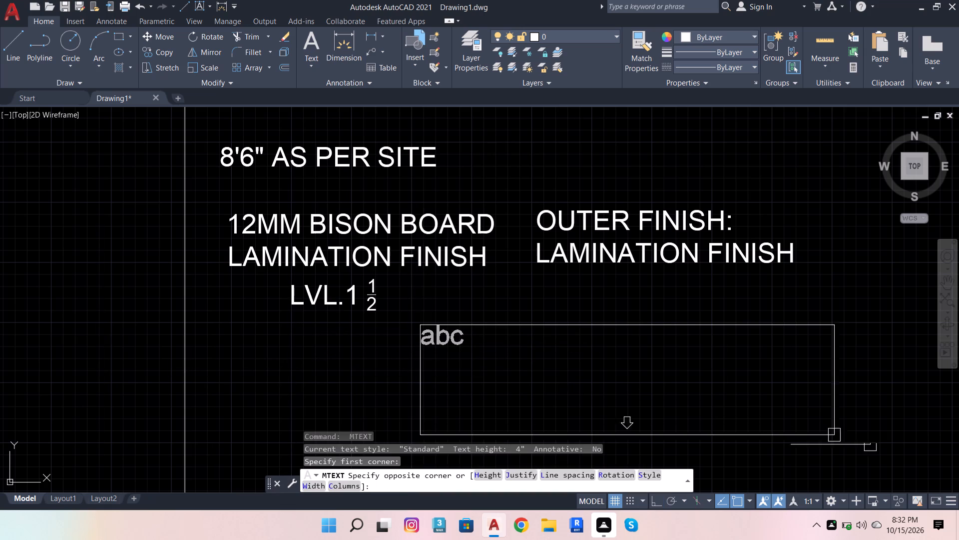
{"action": "left_click_drag", "start_coordinate": [887, 449], "coordinate": [940, 420]}
{"action": "left_click", "coordinate": [940, 420]}
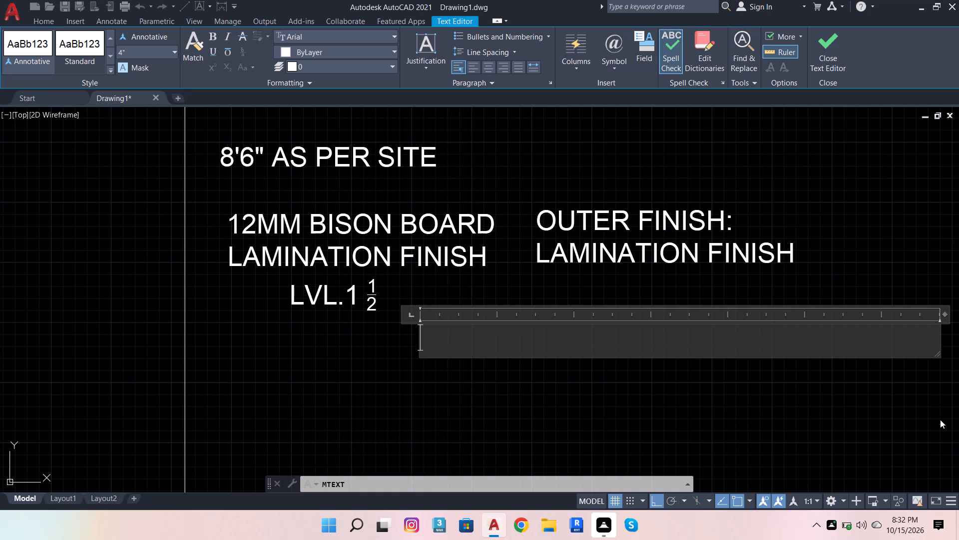
{"action": "key", "text": "p"}
{"action": "type", "text": "RO"}
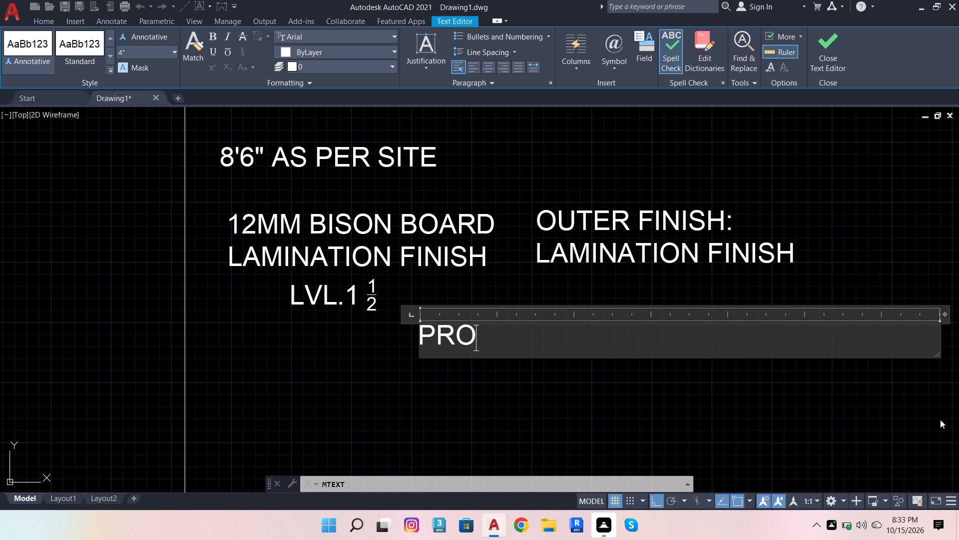
{"action": "type", "text": "FI"}
{"action": "key", "text": "l"}
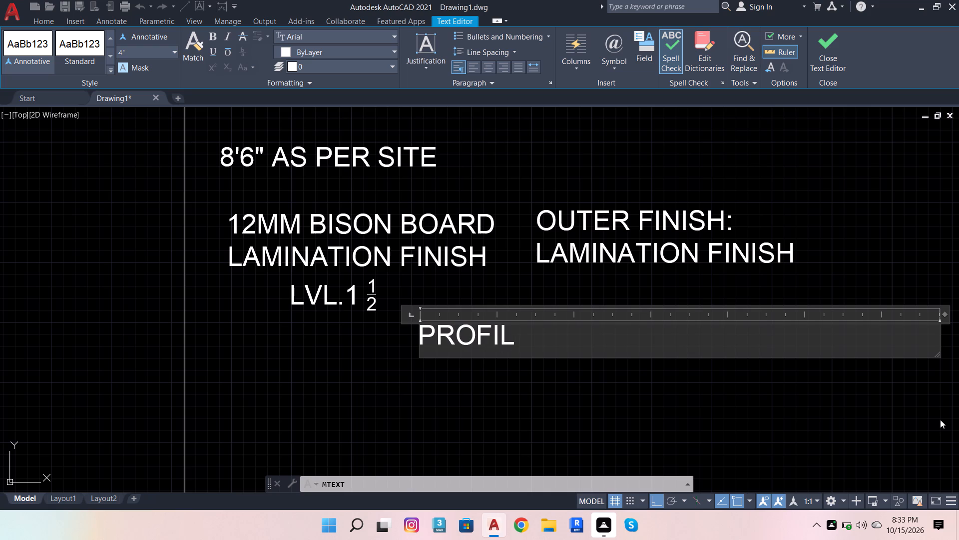
{"action": "key", "text": "e"}
{"action": "key", "text": "space"}
{"action": "type", "text": "HAN"}
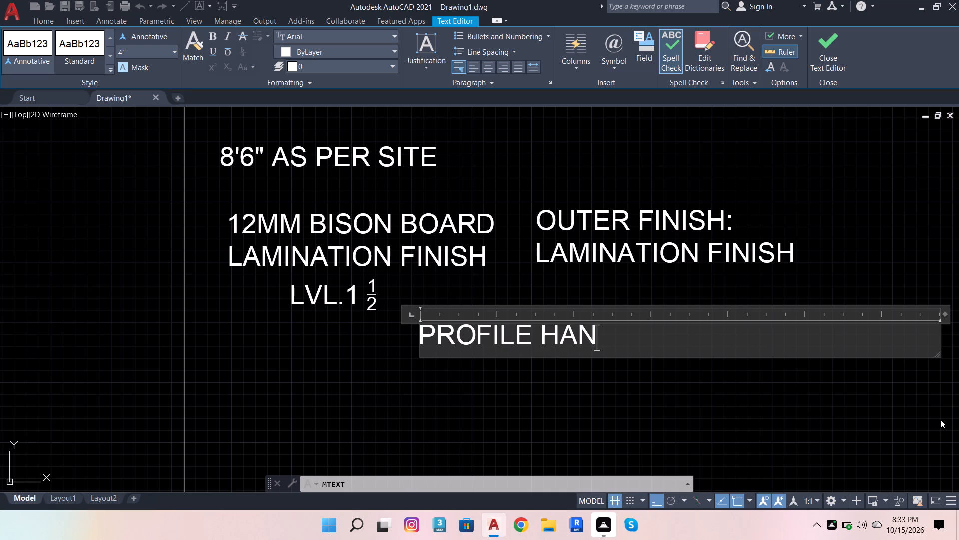
{"action": "key", "text": "d"}
{"action": "key", "text": "l"}
{"action": "key", "text": "e"}
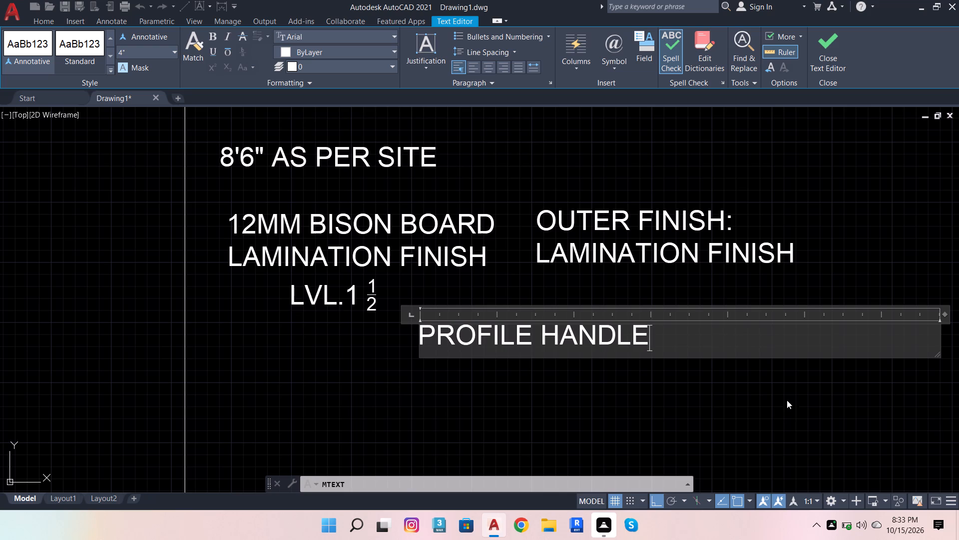
{"action": "left_click_drag", "start_coordinate": [787, 389], "coordinate": [789, 380]}
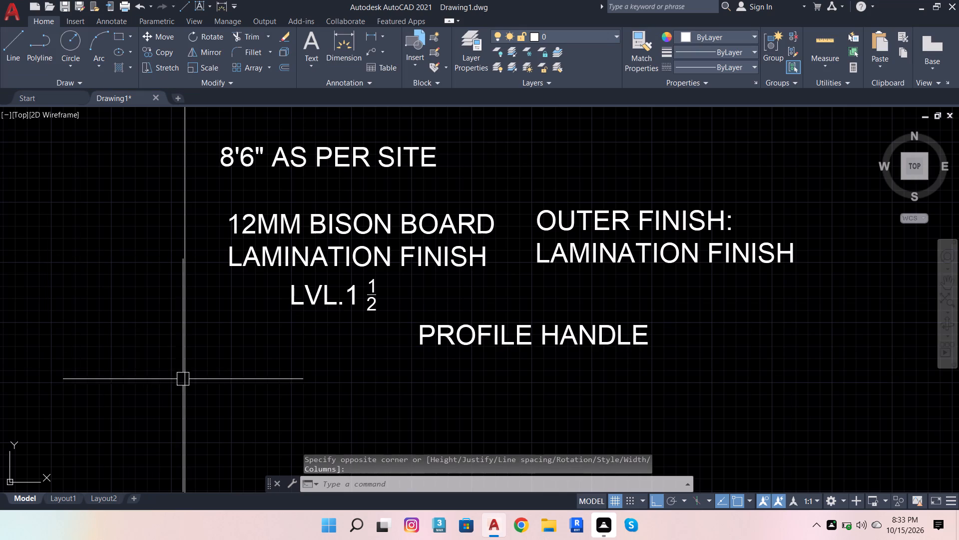
Create a multiline text label reading "SKIRTING" below the bison board note and finish the text.
{"action": "key", "text": "space"}
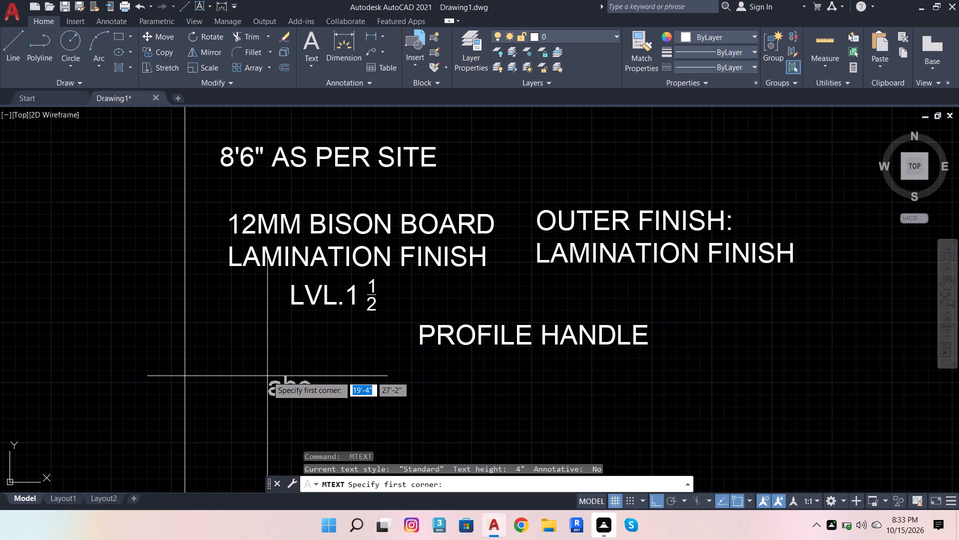
{"action": "left_click_drag", "start_coordinate": [267, 376], "coordinate": [733, 449]}
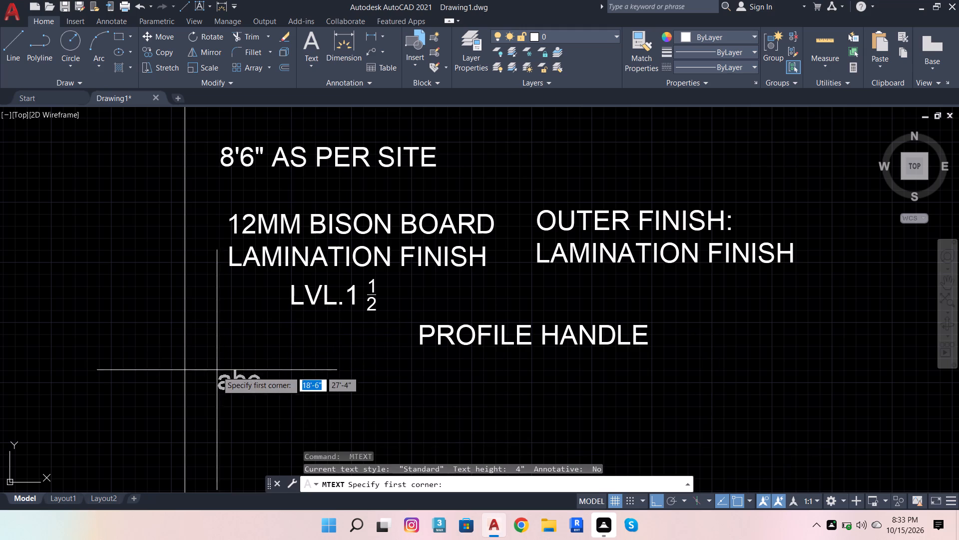
{"action": "left_click_drag", "start_coordinate": [228, 375], "coordinate": [871, 422]}
{"action": "left_click", "coordinate": [871, 422]}
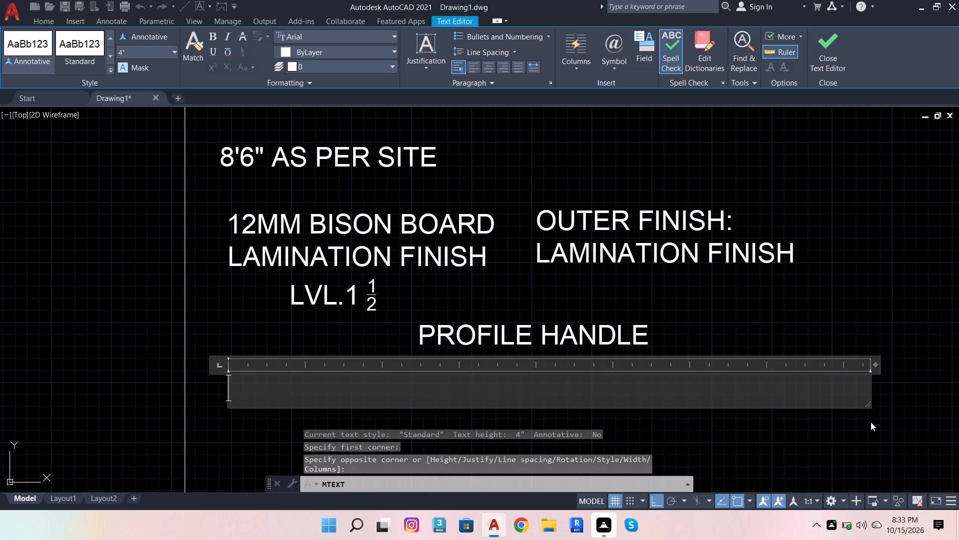
{"action": "key", "text": "s"}
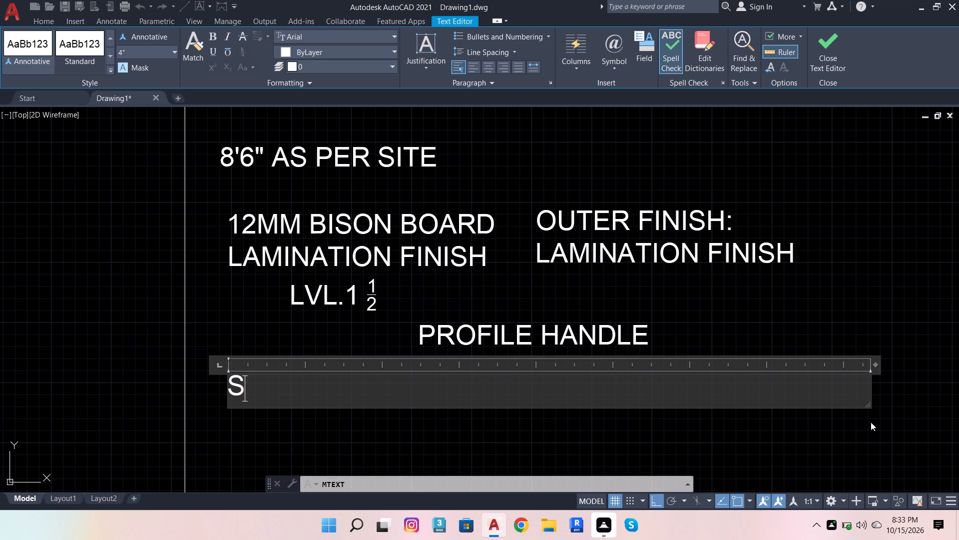
{"action": "type", "text": "KI"}
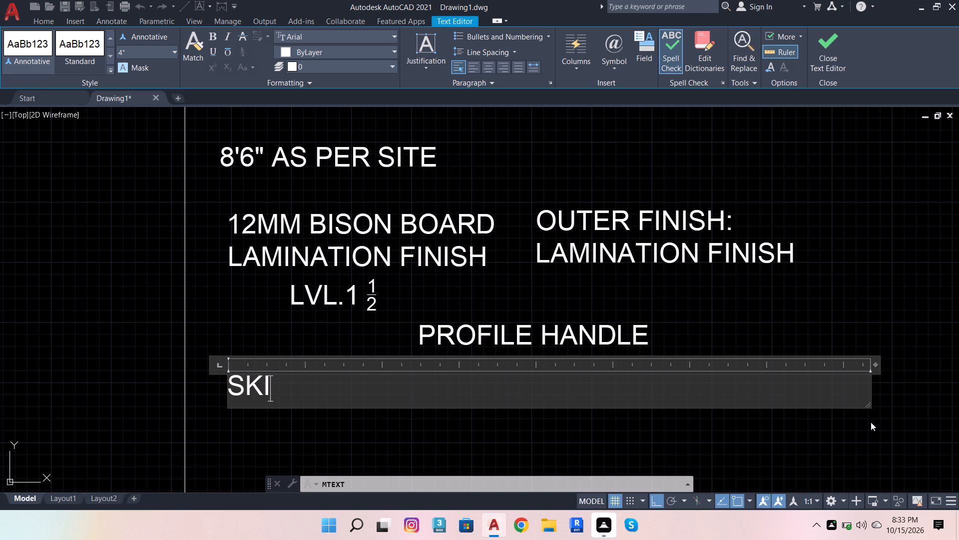
{"action": "key", "text": "r"}
{"action": "type", "text": "TOI"}
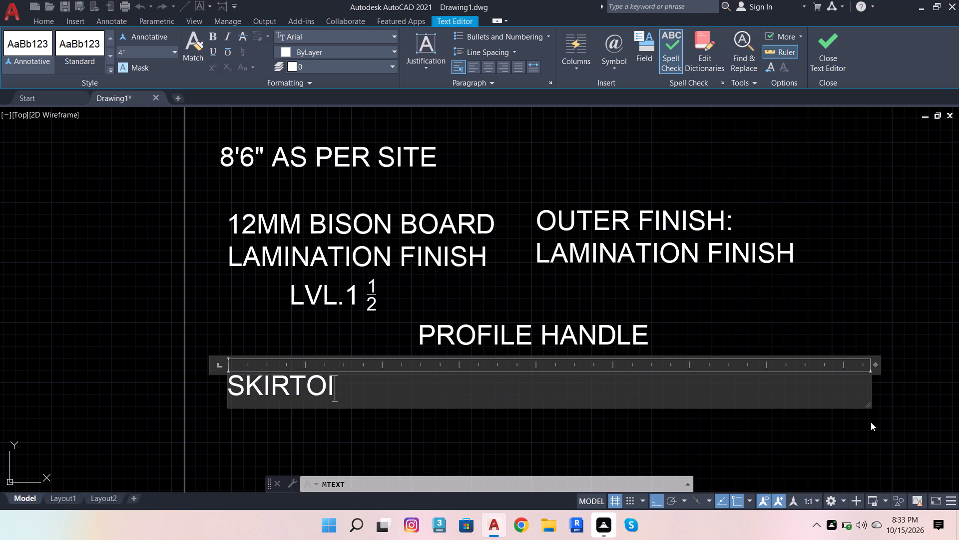
{"action": "key", "text": "BackSpace"}
{"action": "key", "text": "BackSpace"}
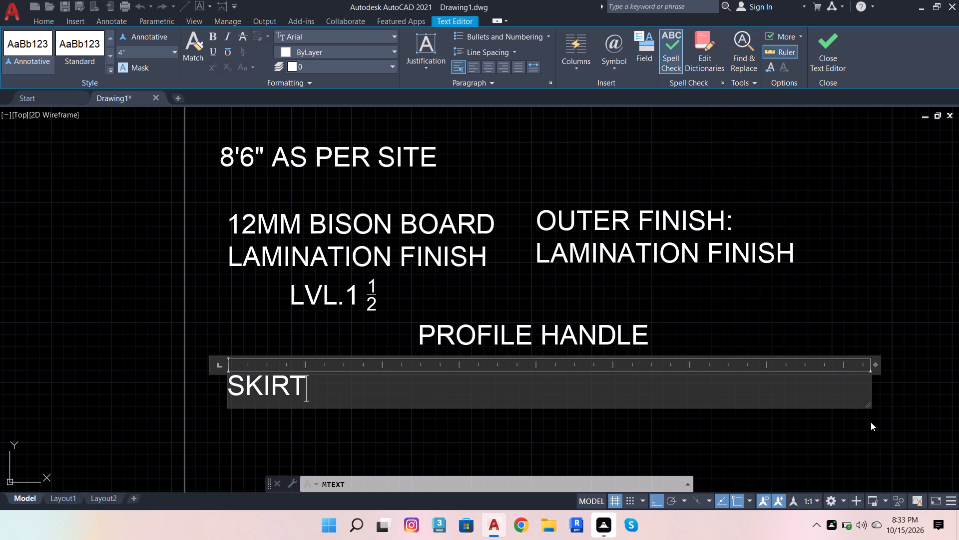
{"action": "key", "text": "i"}
{"action": "key", "text": "n"}
{"action": "key", "text": "g"}
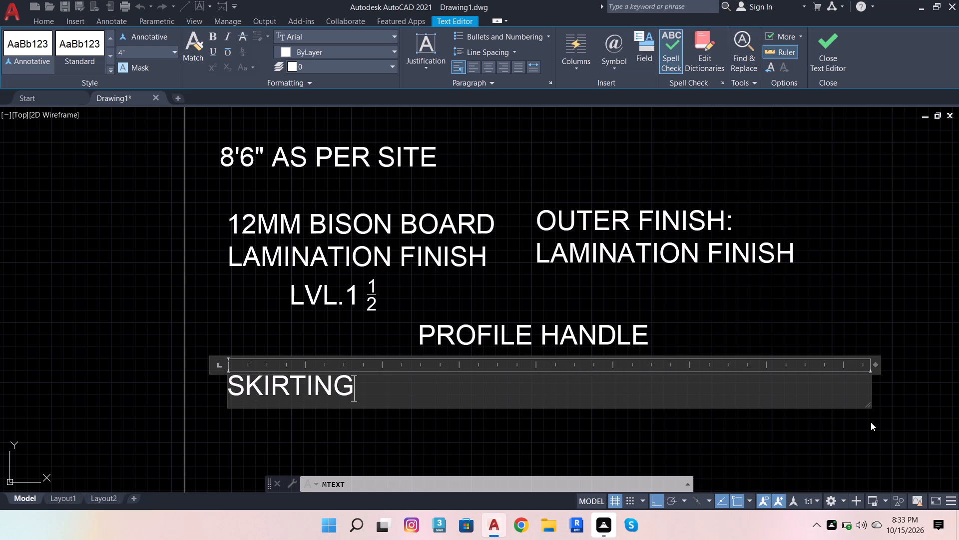
{"action": "left_click", "coordinate": [870, 421]}
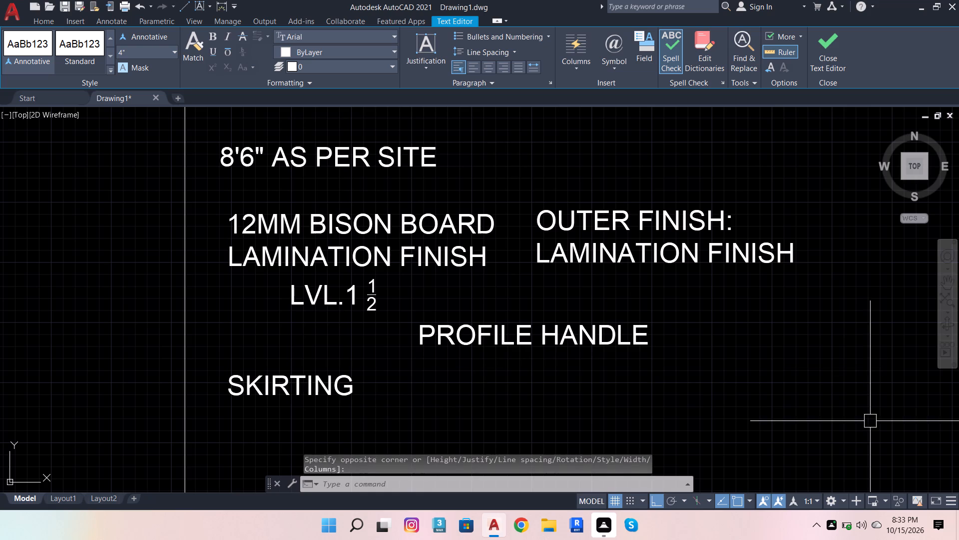
Start a multiline text label beside the skirting label with the text "DRAWER LVL.+".
{"action": "key", "text": "space"}
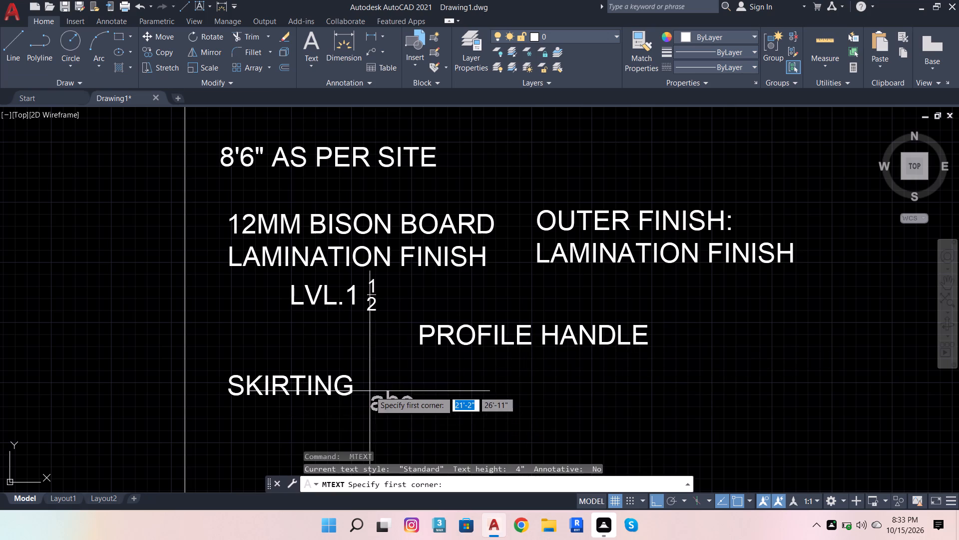
{"action": "left_click_drag", "start_coordinate": [400, 376], "coordinate": [761, 404]}
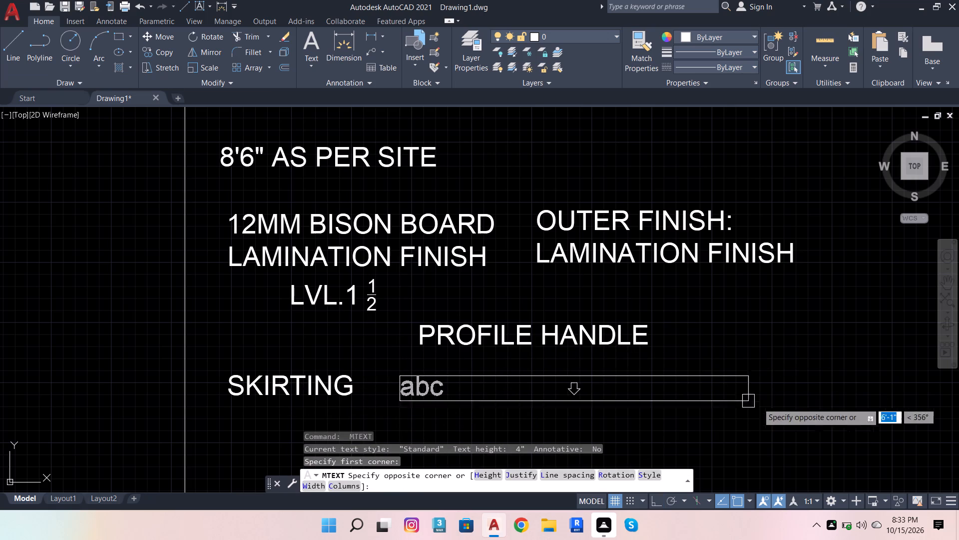
{"action": "left_click_drag", "start_coordinate": [761, 404], "coordinate": [903, 427]}
{"action": "left_click", "coordinate": [903, 427]}
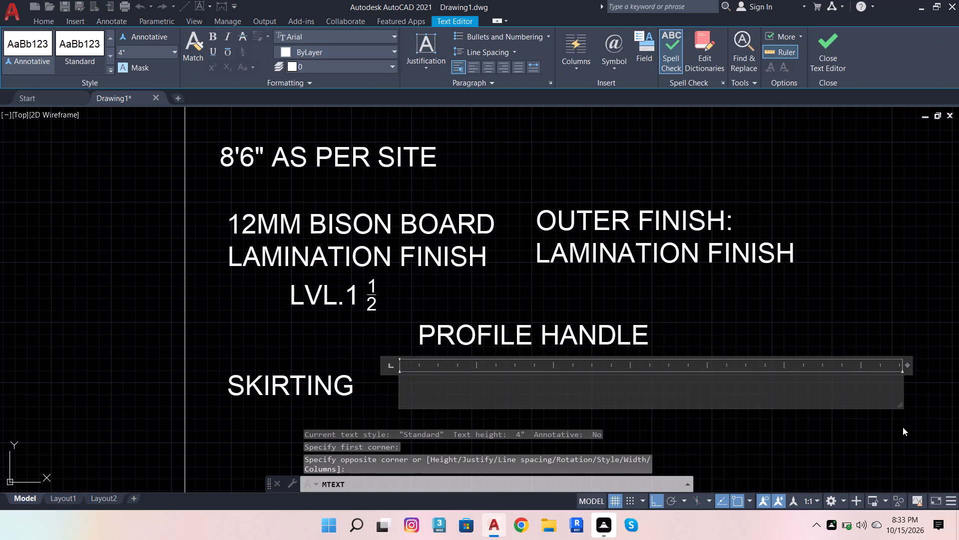
{"action": "type", "text": "DR"}
{"action": "key", "text": "a"}
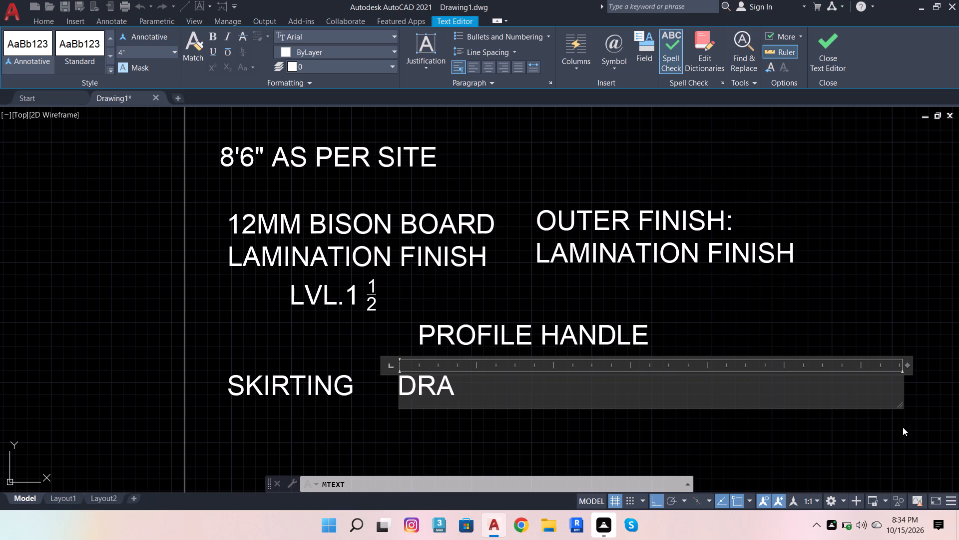
{"action": "key", "text": "w"}
{"action": "type", "text": "ER"}
{"action": "key", "text": "space"}
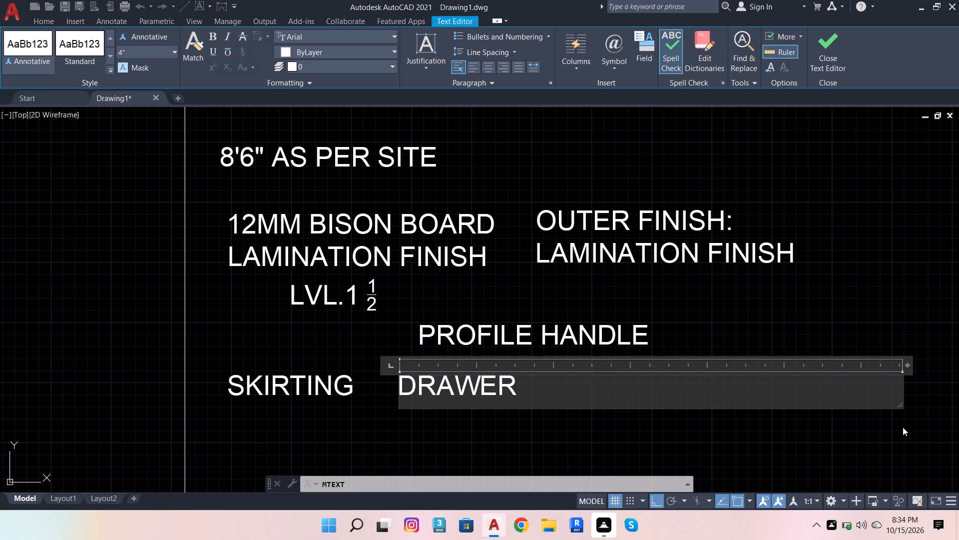
{"action": "key", "text": "l"}
{"action": "type", "text": "VL"}
{"action": "key", "text": "period"}
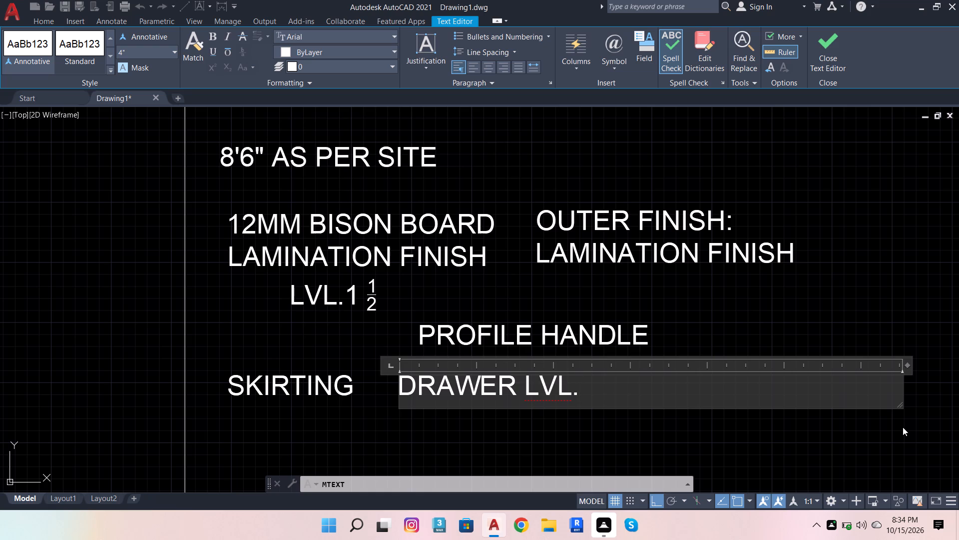
{"action": "key", "text": "plus"}
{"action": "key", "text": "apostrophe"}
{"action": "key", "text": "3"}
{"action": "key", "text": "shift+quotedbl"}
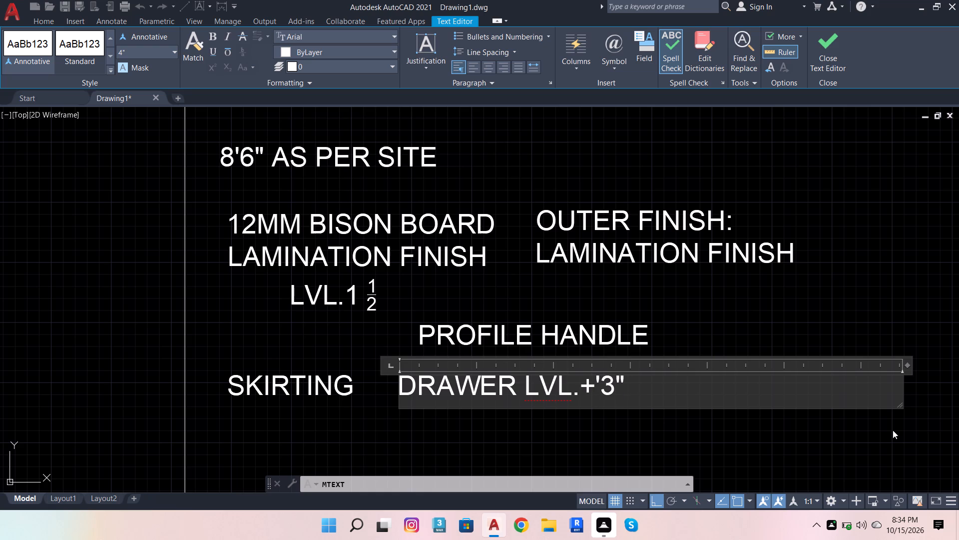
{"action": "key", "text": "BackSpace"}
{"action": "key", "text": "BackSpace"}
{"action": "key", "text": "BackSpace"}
Complete the drawer label with the level 1'-3" so it reads "DRAWER LVL.+1'-3"" and finish the text.
{"action": "key", "text": "1"}
{"action": "key", "text": "apostrophe"}
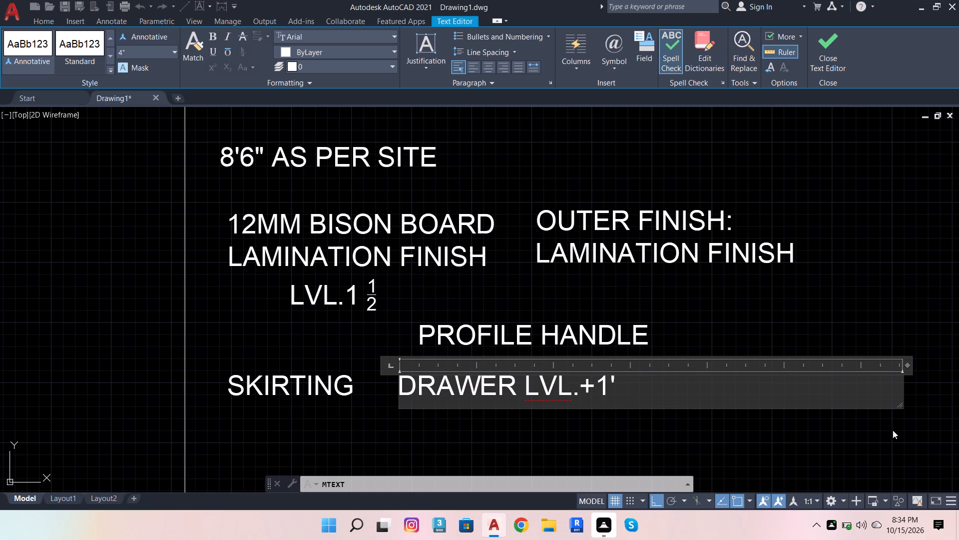
{"action": "key", "text": "3"}
{"action": "key", "text": "shift+quotedbl"}
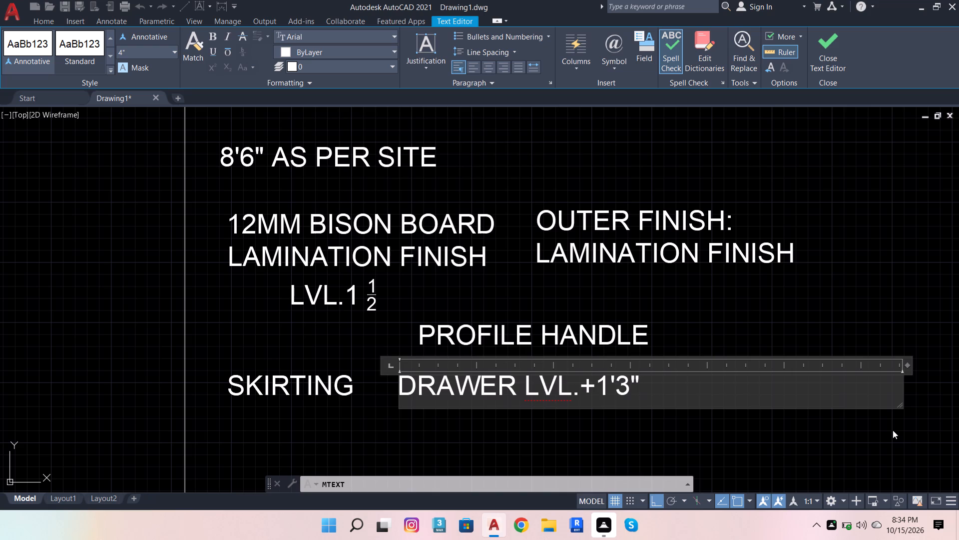
{"action": "key", "text": "BackSpace"}
{"action": "key", "text": "BackSpace"}
{"action": "key", "text": "minus"}
{"action": "key", "text": "3"}
{"action": "key", "text": "Return"}
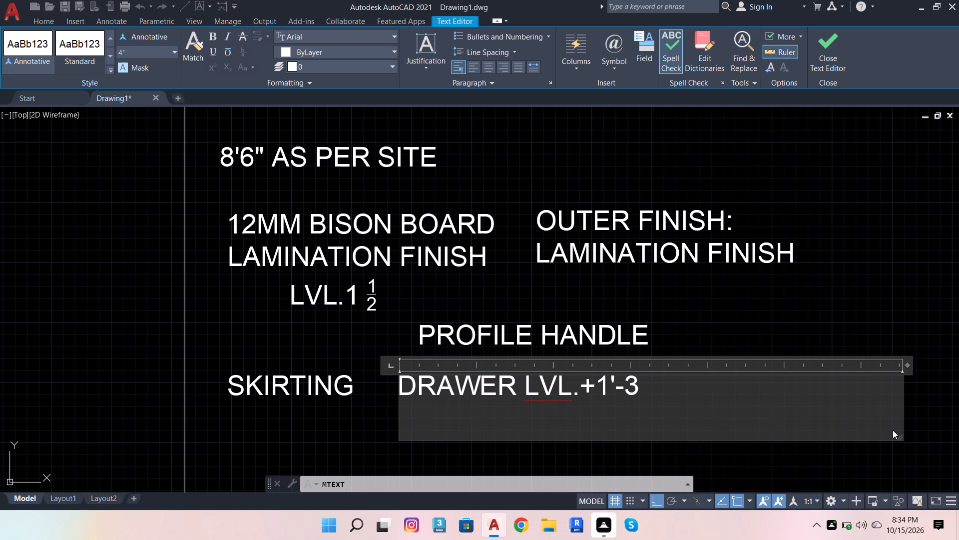
{"action": "key", "text": "BackSpace"}
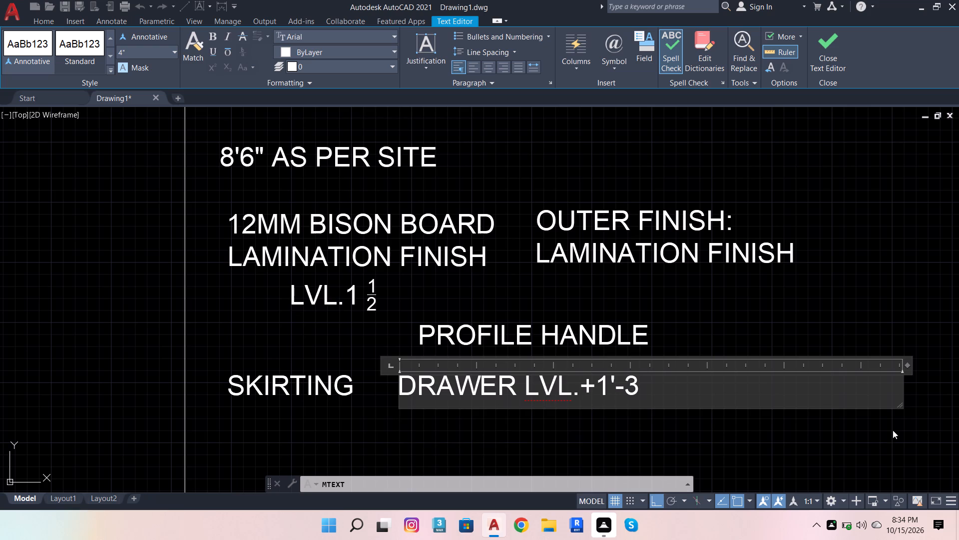
{"action": "key", "text": "shift+quotedbl"}
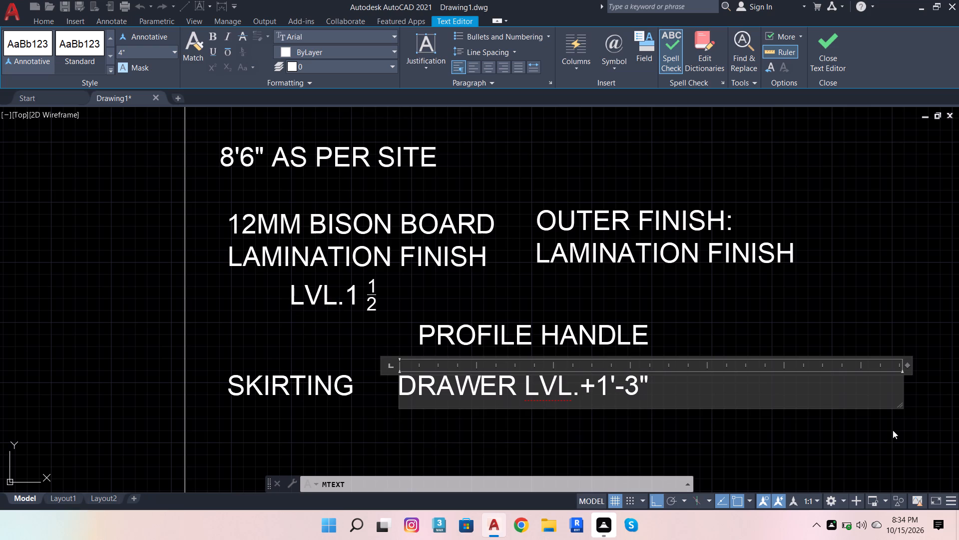
{"action": "left_click", "coordinate": [893, 430]}
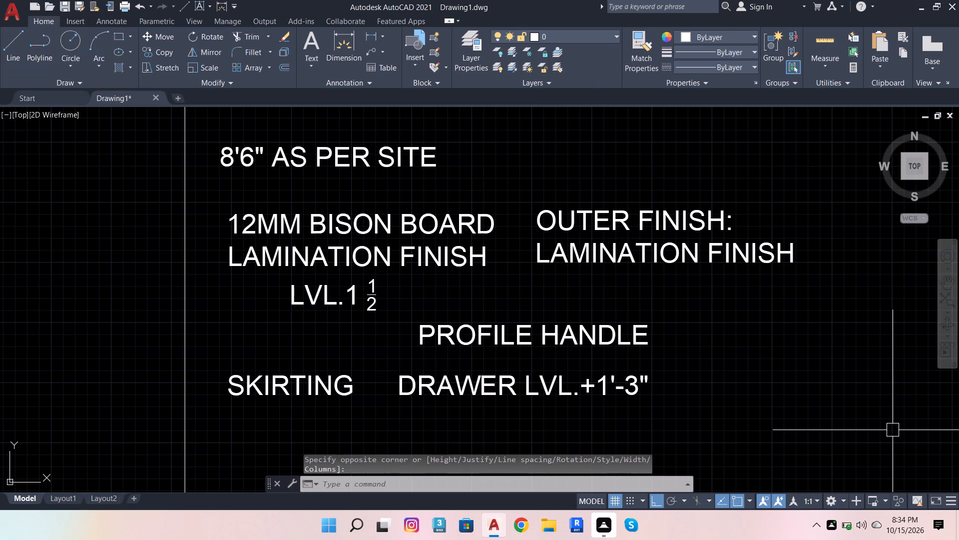
Create a multiline text label reading "FRONT VIEW" below the drawer level label and finish the text.
{"action": "key", "text": "space"}
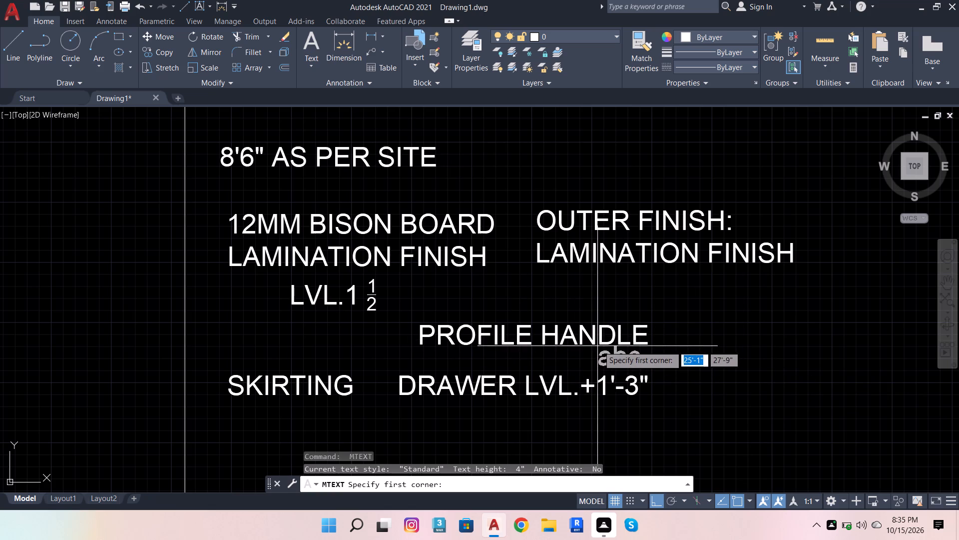
{"action": "left_click_drag", "start_coordinate": [568, 420], "coordinate": [752, 448]}
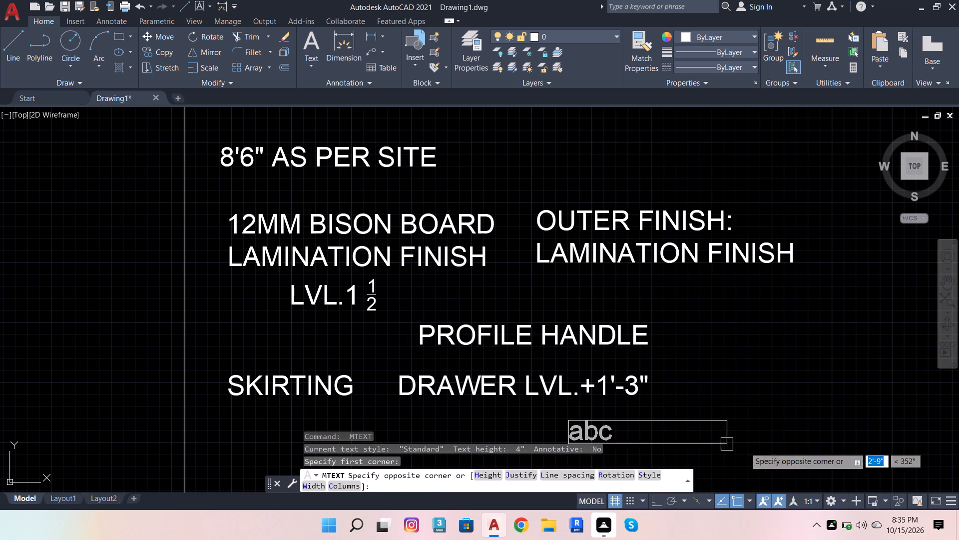
{"action": "left_click_drag", "start_coordinate": [752, 448], "coordinate": [958, 453]}
{"action": "left_click", "coordinate": [958, 453]}
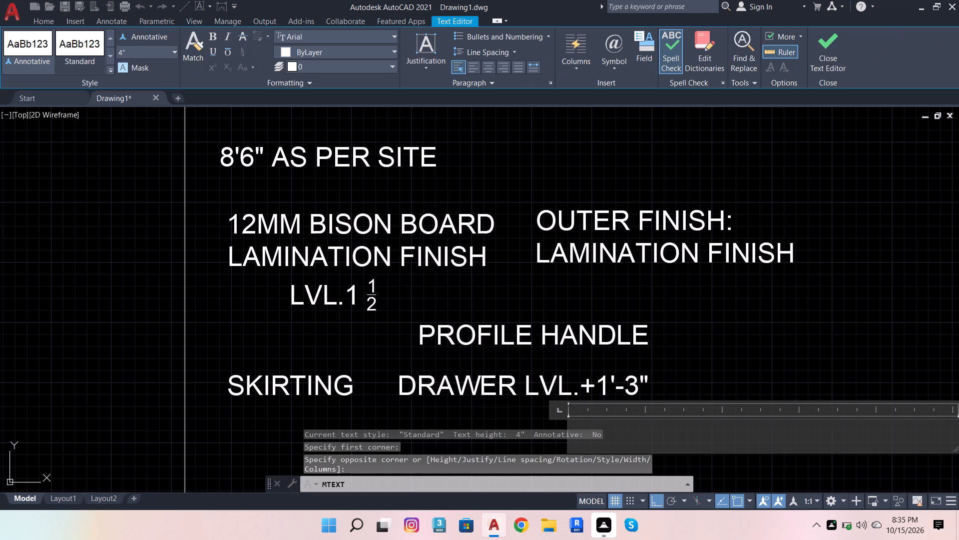
{"action": "key", "text": "f"}
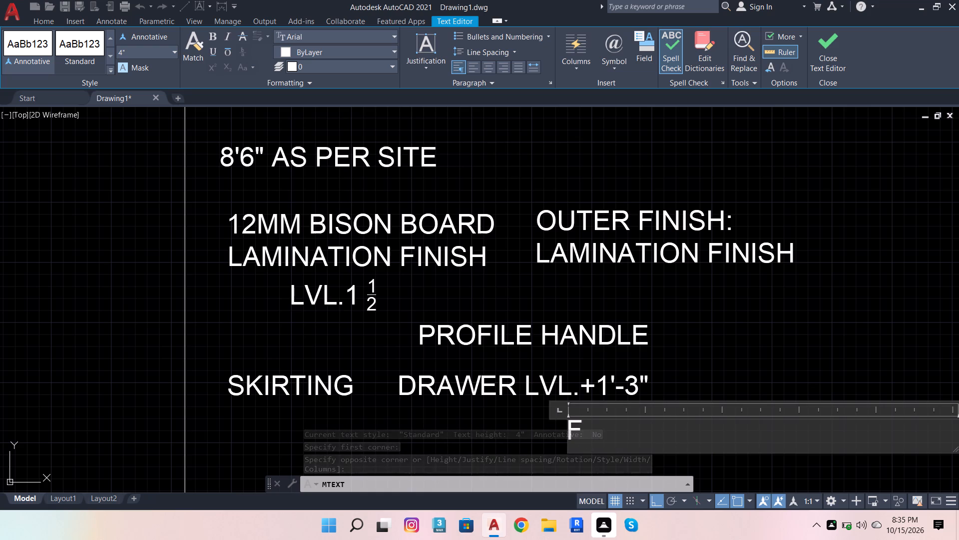
{"action": "key", "text": "o"}
{"action": "key", "text": "r"}
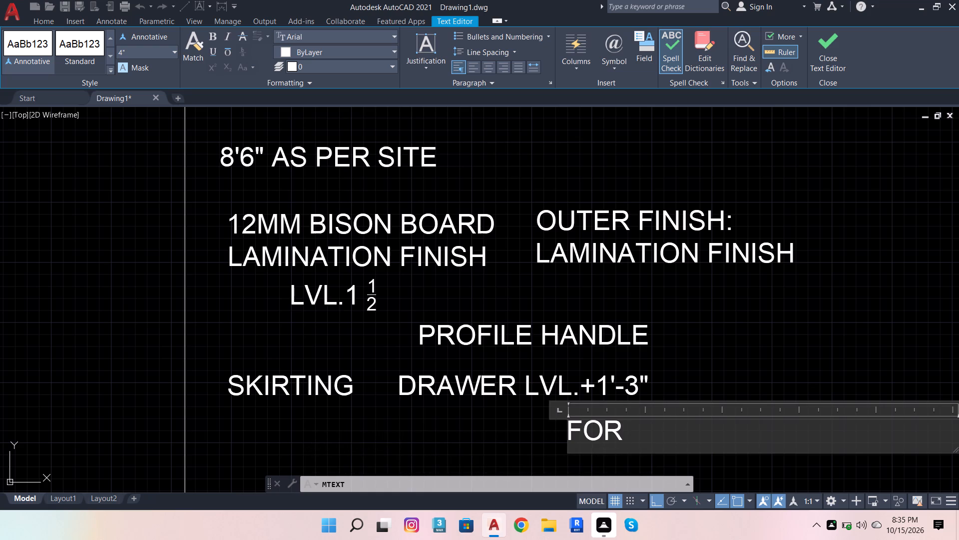
{"action": "key", "text": "BackSpace"}
{"action": "key", "text": "BackSpace"}
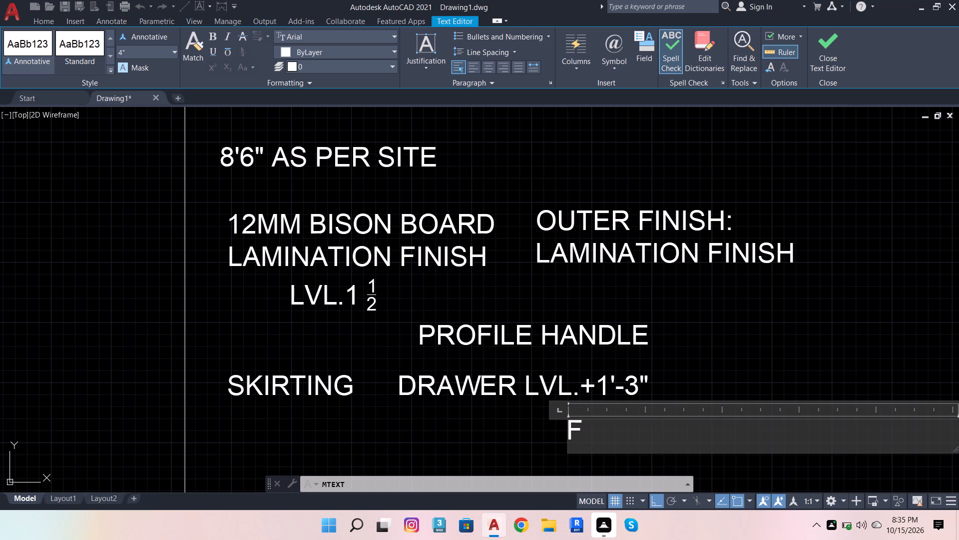
{"action": "type", "text": "RON"}
{"action": "key", "text": "t"}
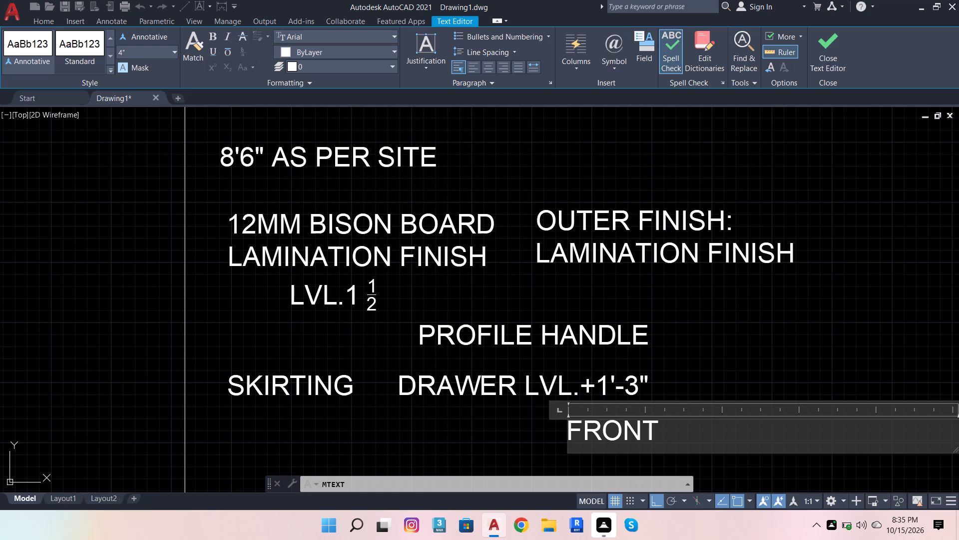
{"action": "key", "text": "space"}
{"action": "type", "text": "VI"}
{"action": "key", "text": "e"}
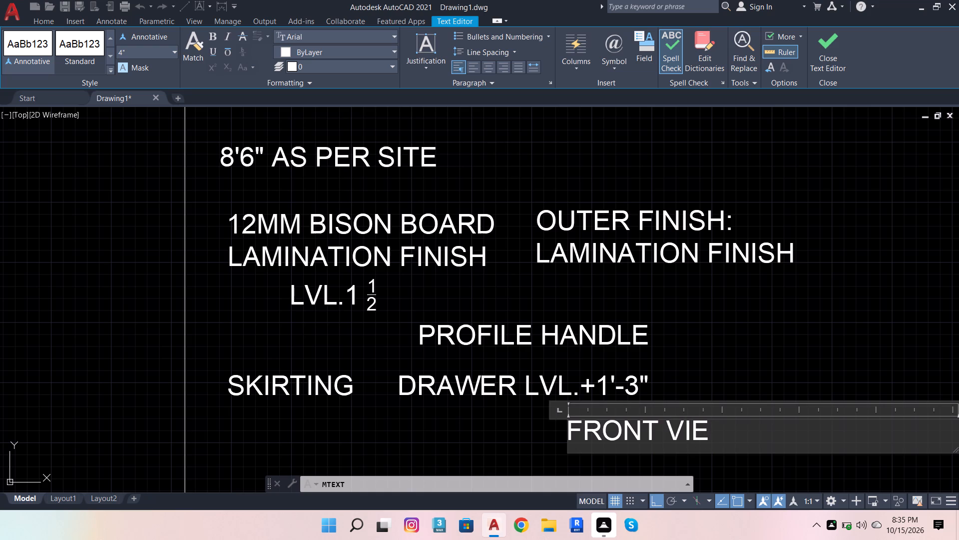
{"action": "key", "text": "w"}
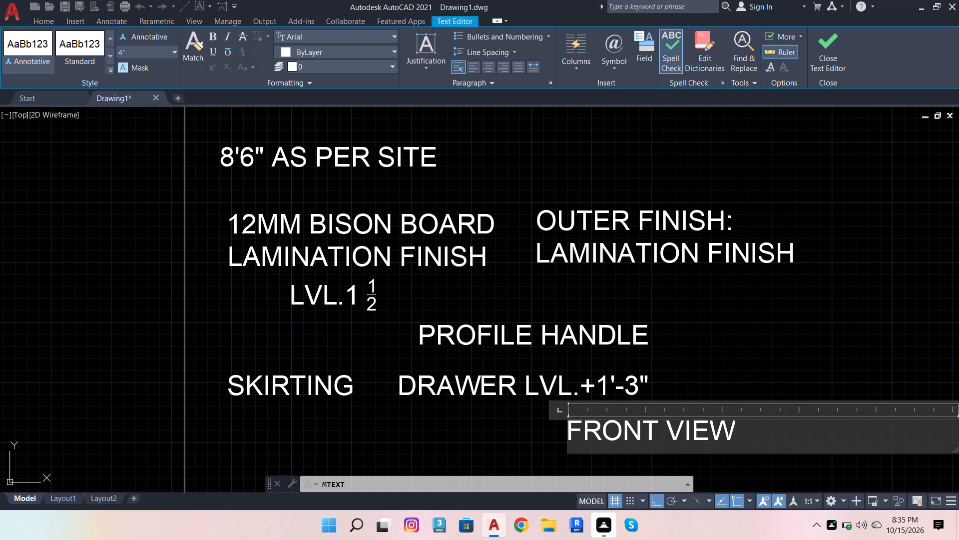
{"action": "left_click", "coordinate": [894, 387]}
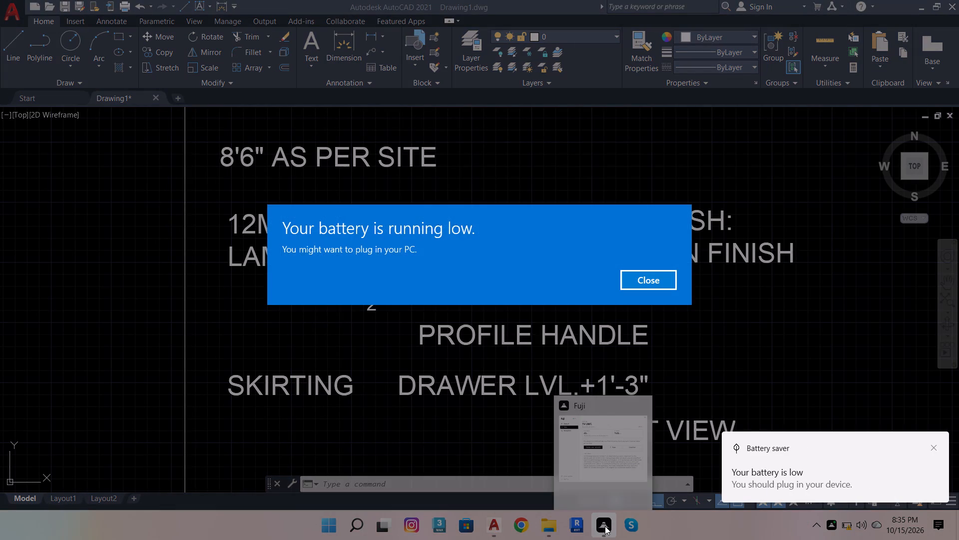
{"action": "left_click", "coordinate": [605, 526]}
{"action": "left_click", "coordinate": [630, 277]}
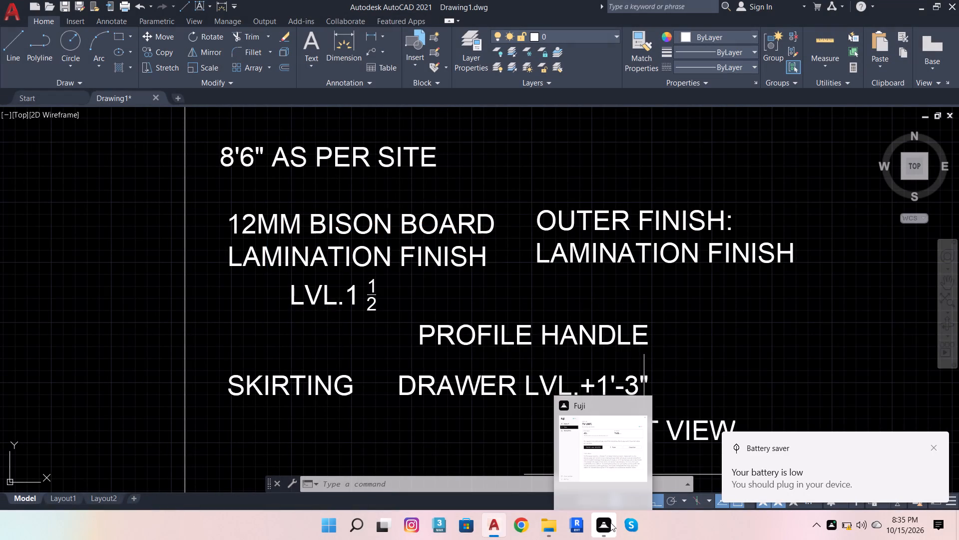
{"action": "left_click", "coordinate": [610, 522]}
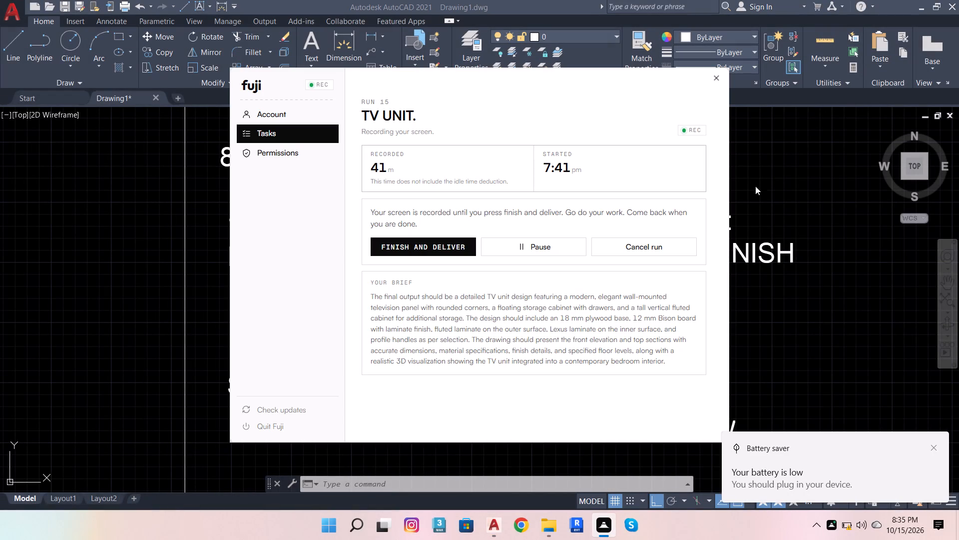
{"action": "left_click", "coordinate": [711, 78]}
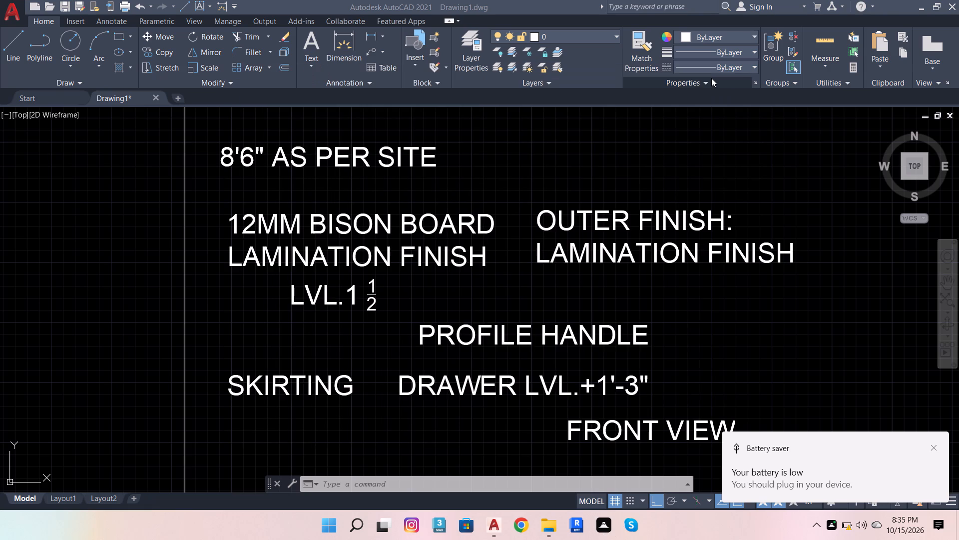
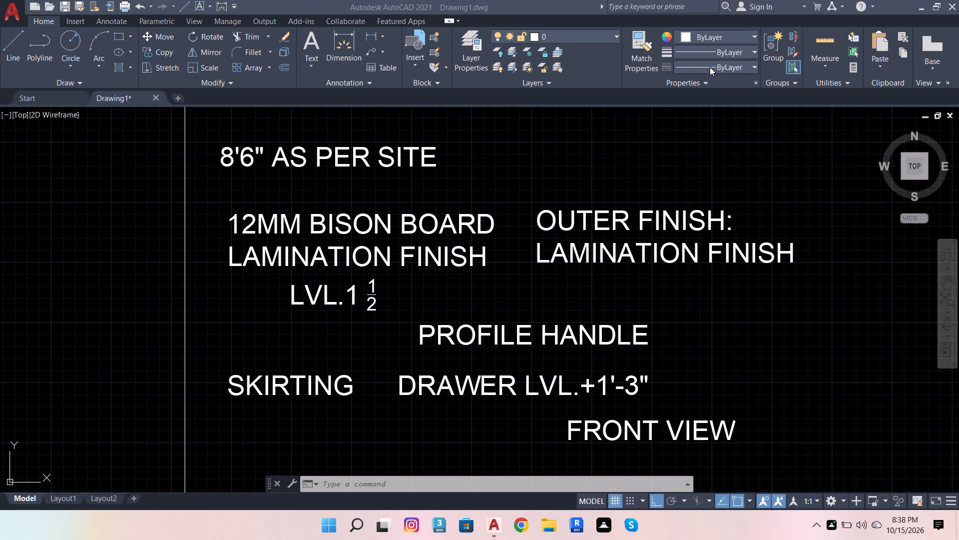
Examine the Top Section 1 dimensions in the reference image and compare them with the drafted section.
{"action": "scroll", "coordinate": [388, 268], "scroll_direction": "down", "scroll_amount": 5}
{"action": "scroll", "coordinate": [577, 353], "scroll_direction": "up", "scroll_amount": 2}
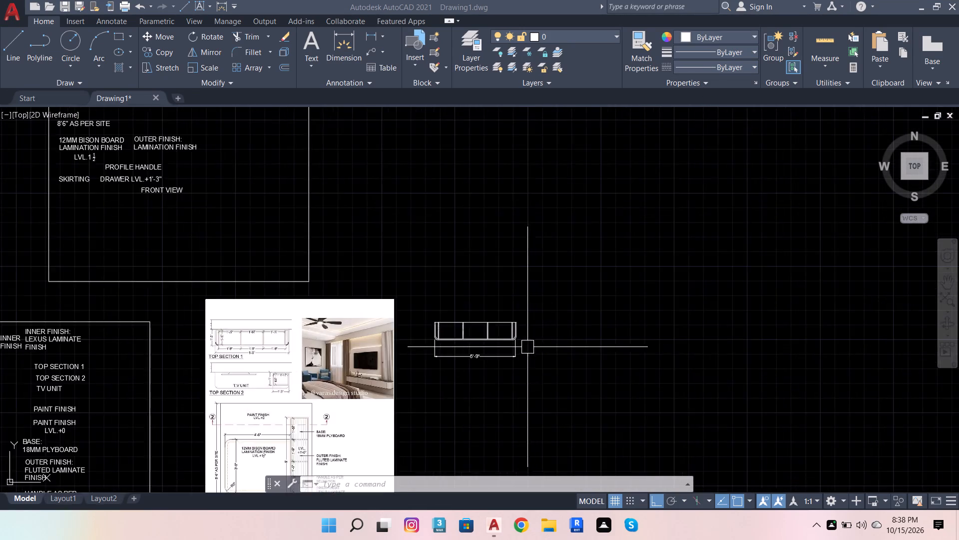
{"action": "scroll", "coordinate": [527, 347], "scroll_direction": "up", "scroll_amount": 1}
{"action": "scroll", "coordinate": [437, 337], "scroll_direction": "up", "scroll_amount": 2}
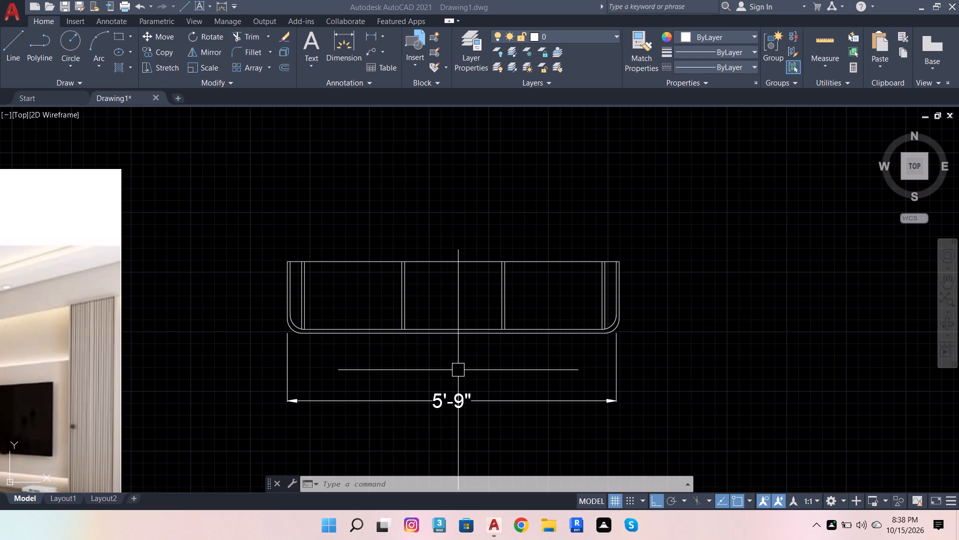
{"action": "scroll", "coordinate": [435, 344], "scroll_direction": "down", "scroll_amount": 4}
{"action": "scroll", "coordinate": [366, 415], "scroll_direction": "up", "scroll_amount": 2}
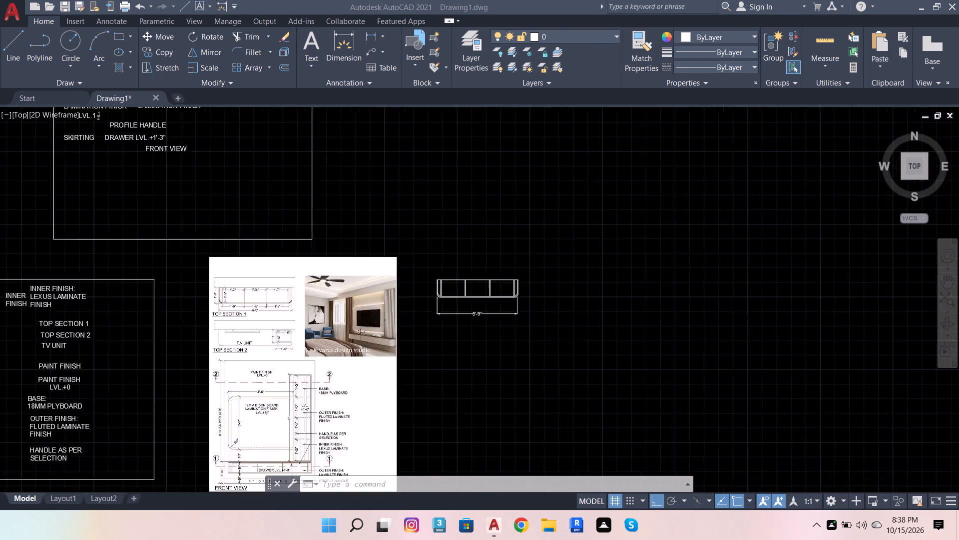
{"action": "scroll", "coordinate": [132, 232], "scroll_direction": "up", "scroll_amount": 2}
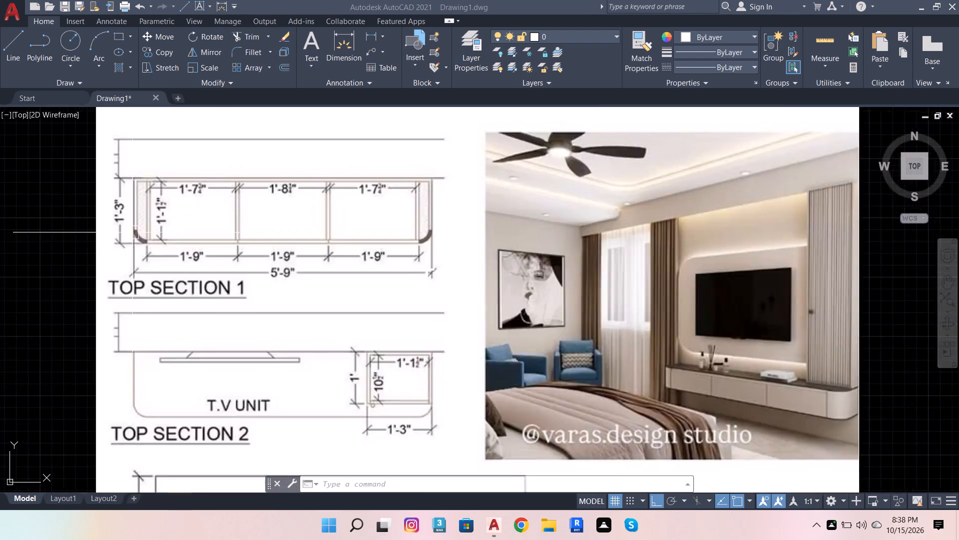
{"action": "scroll", "coordinate": [132, 232], "scroll_direction": "up", "scroll_amount": 1}
{"action": "scroll", "coordinate": [132, 232], "scroll_direction": "down", "scroll_amount": 2}
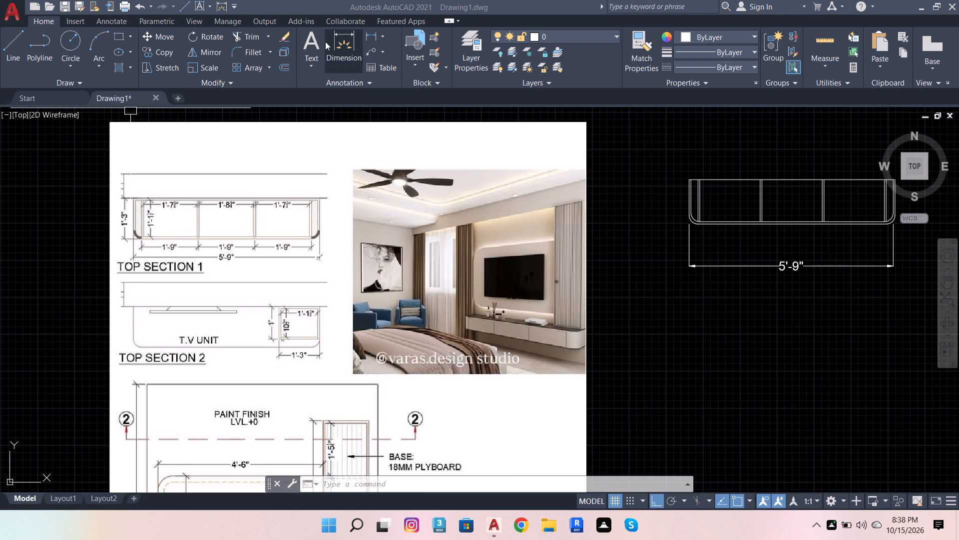
Dimension the width of the left compartment, placing the linear dimension between the section and its overall-width dimension.
{"action": "left_click", "coordinate": [330, 43]}
{"action": "scroll", "coordinate": [672, 217], "scroll_direction": "up", "scroll_amount": 3}
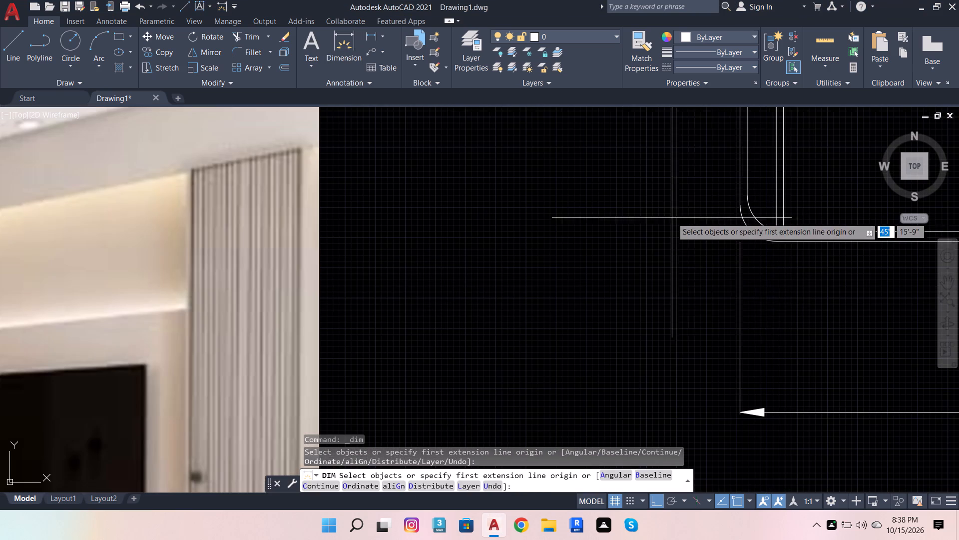
{"action": "left_click", "coordinate": [774, 232]}
{"action": "scroll", "coordinate": [327, 311], "scroll_direction": "down", "scroll_amount": 3}
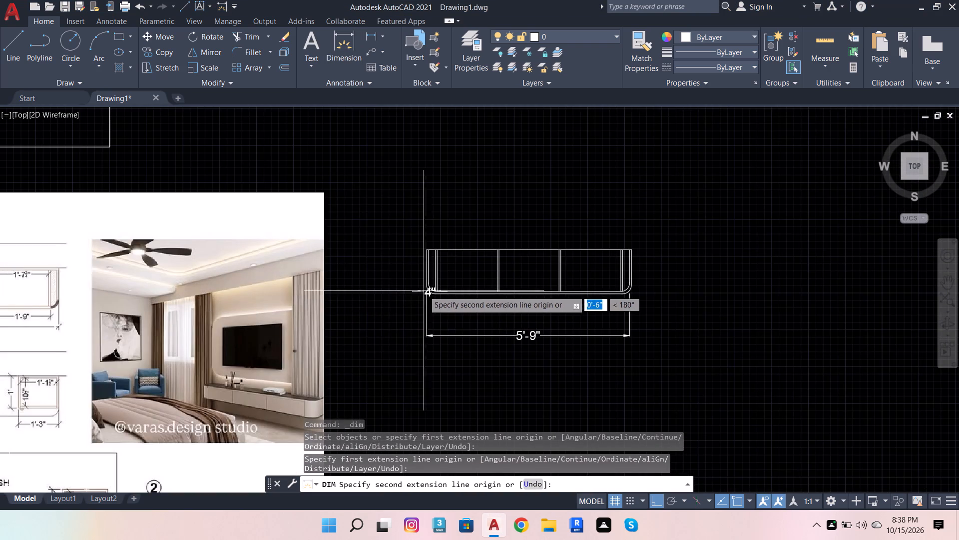
{"action": "scroll", "coordinate": [450, 287], "scroll_direction": "up", "scroll_amount": 3}
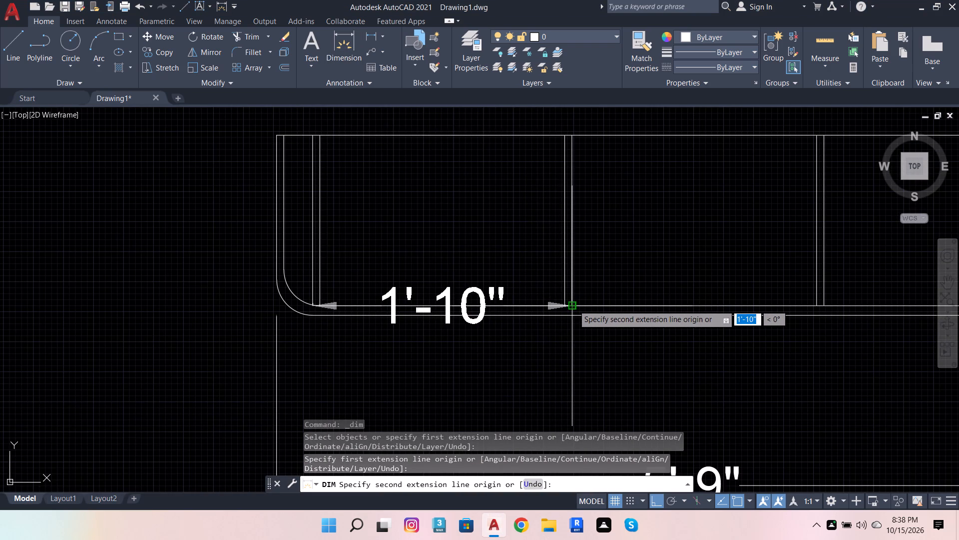
{"action": "left_click", "coordinate": [563, 303]}
{"action": "left_click", "coordinate": [523, 373]}
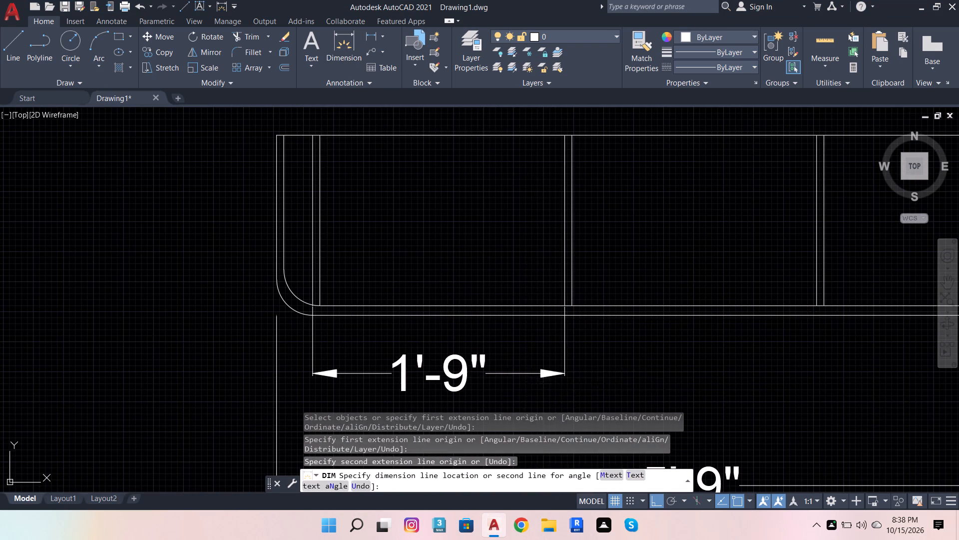
Dimension the widths of the middle and right compartments, lining both up with the left compartment's dimension below the section.
{"action": "scroll", "coordinate": [480, 316], "scroll_direction": "down", "scroll_amount": 2}
{"action": "scroll", "coordinate": [530, 328], "scroll_direction": "up", "scroll_amount": 3}
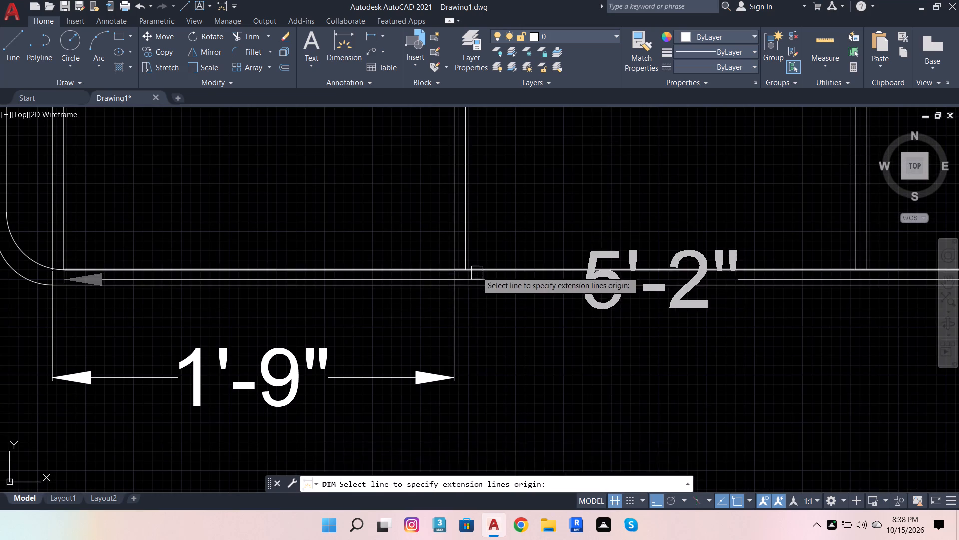
{"action": "left_click", "coordinate": [471, 268]}
{"action": "scroll", "coordinate": [445, 312], "scroll_direction": "down", "scroll_amount": 2}
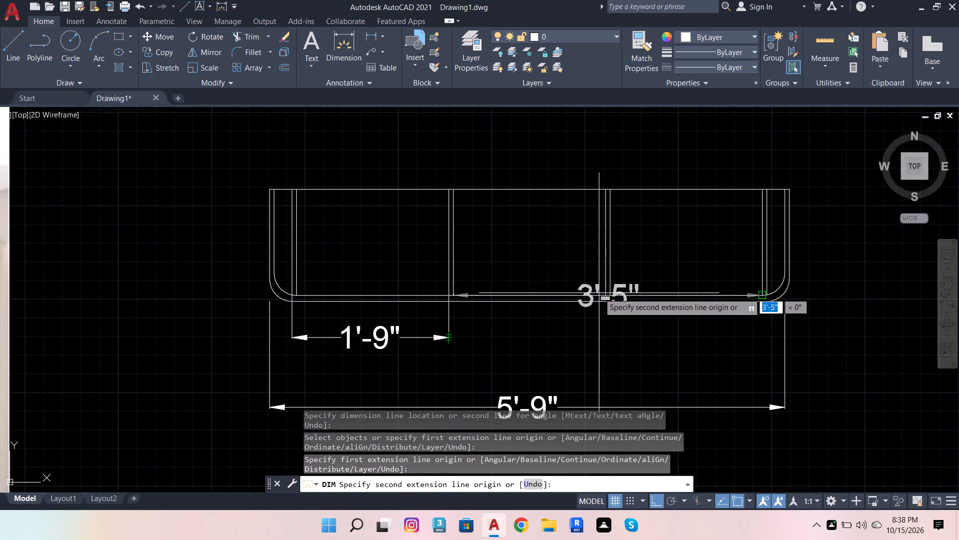
{"action": "scroll", "coordinate": [613, 292], "scroll_direction": "up", "scroll_amount": 3}
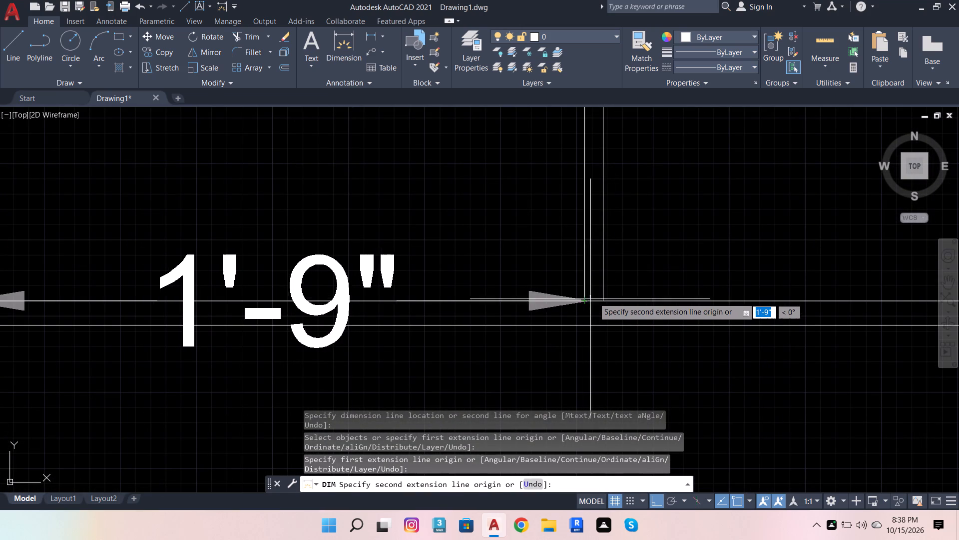
{"action": "left_click", "coordinate": [602, 298]}
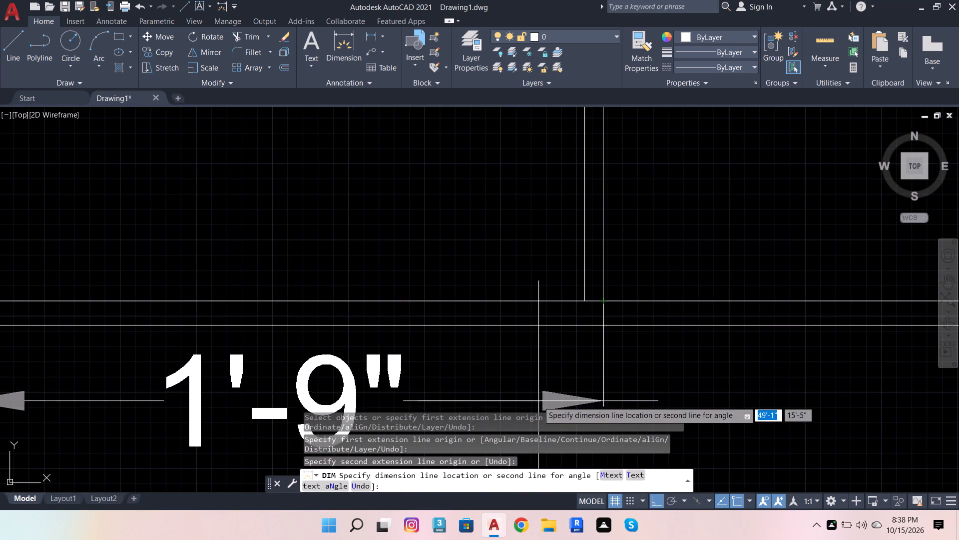
{"action": "scroll", "coordinate": [536, 328], "scroll_direction": "down", "scroll_amount": 3}
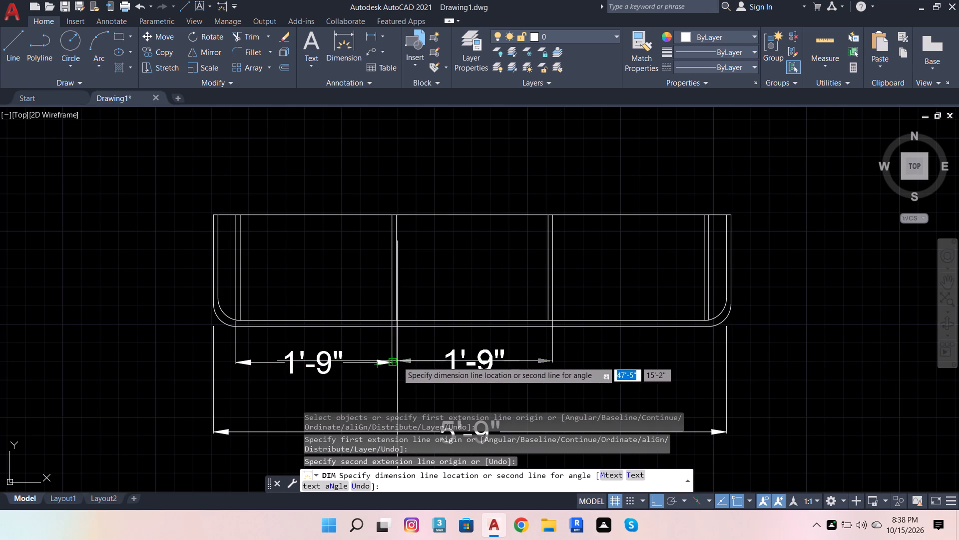
{"action": "left_click", "coordinate": [397, 361]}
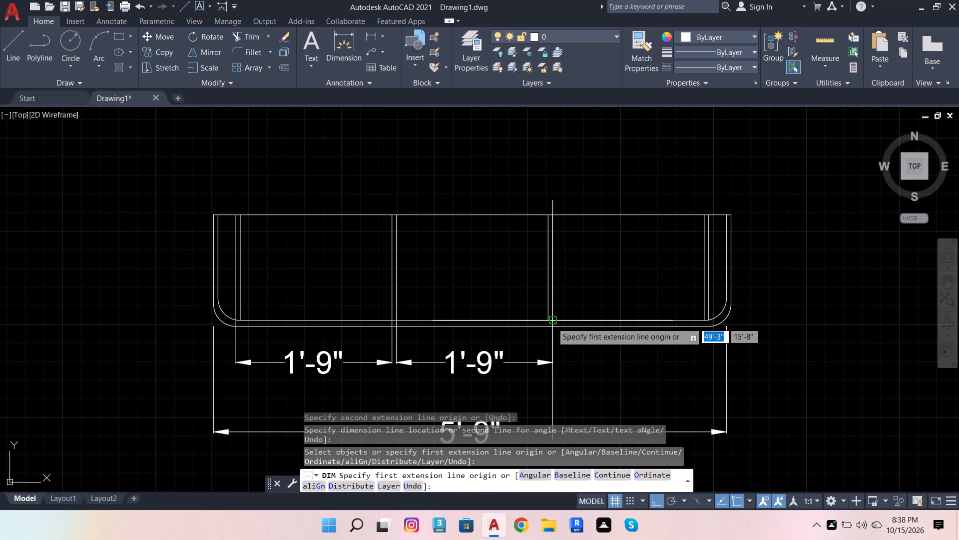
{"action": "left_click", "coordinate": [552, 320]}
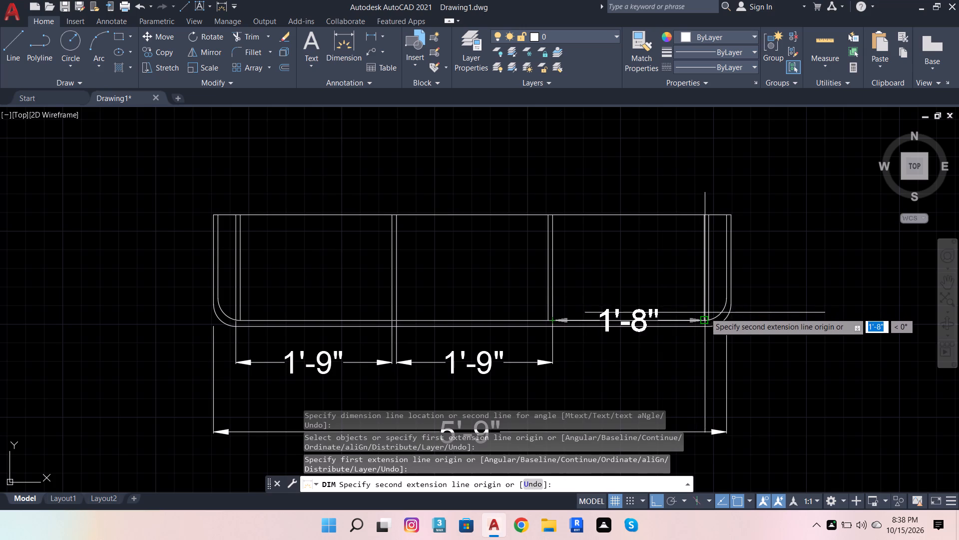
{"action": "left_click", "coordinate": [707, 318]}
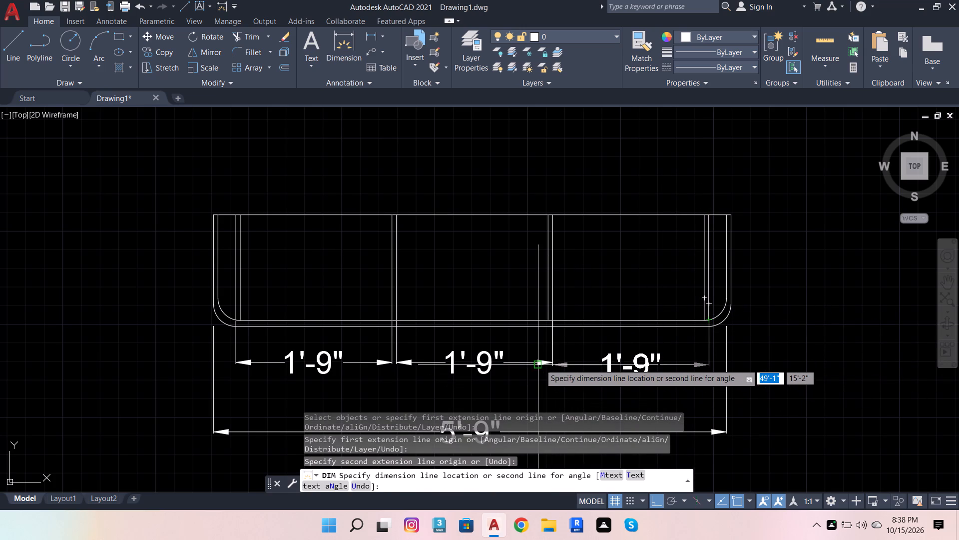
{"action": "left_click", "coordinate": [557, 359]}
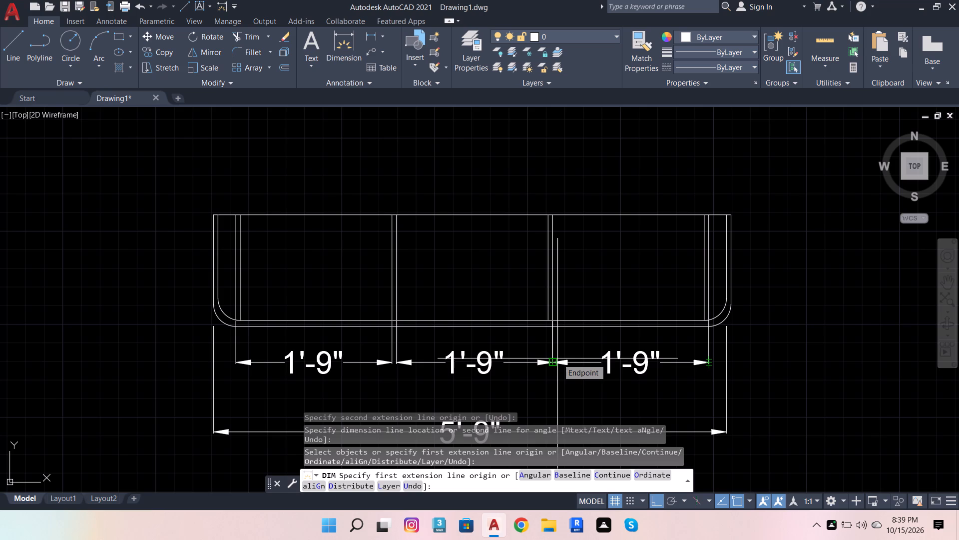
Examine Top Section 1 in the reference image for the inner compartment widths along the back edge.
{"action": "scroll", "coordinate": [557, 358], "scroll_direction": "down", "scroll_amount": 3}
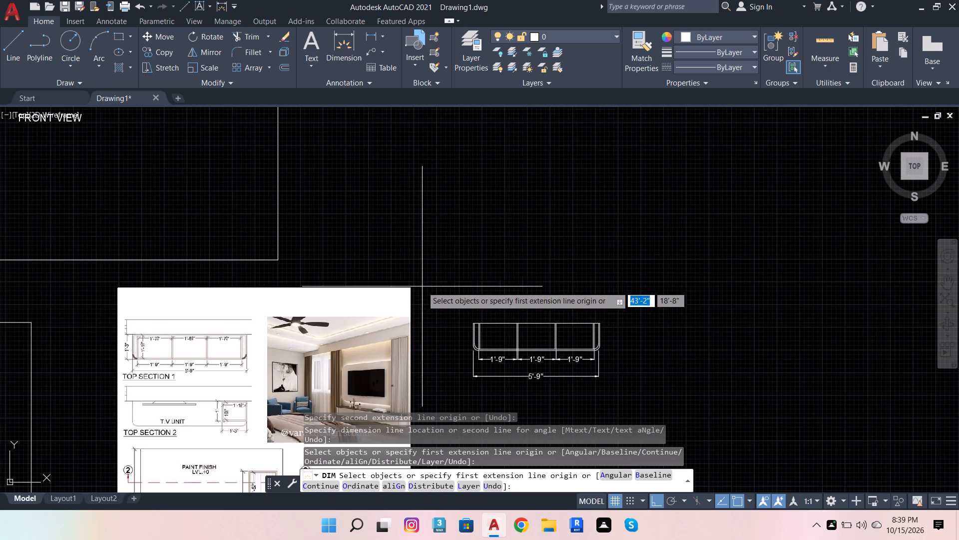
{"action": "scroll", "coordinate": [410, 272], "scroll_direction": "down", "scroll_amount": 1}
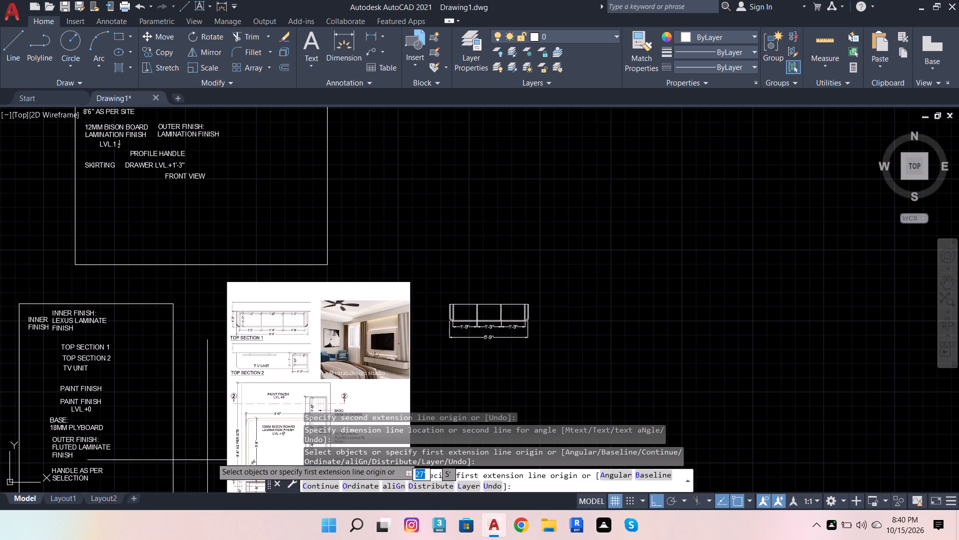
{"action": "scroll", "coordinate": [415, 331], "scroll_direction": "down", "scroll_amount": 1}
{"action": "scroll", "coordinate": [443, 338], "scroll_direction": "up", "scroll_amount": 2}
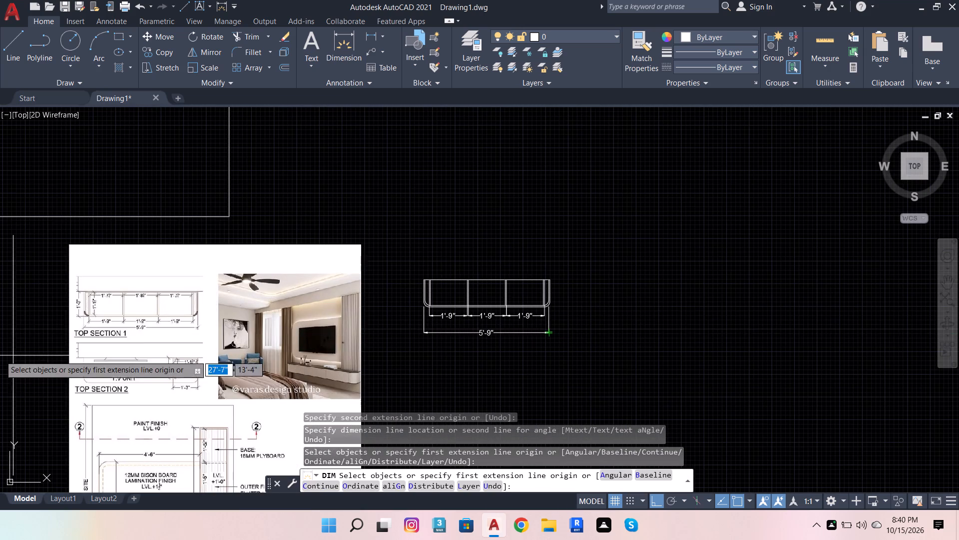
{"action": "scroll", "coordinate": [174, 275], "scroll_direction": "up", "scroll_amount": 2}
{"action": "scroll", "coordinate": [177, 308], "scroll_direction": "down", "scroll_amount": 1}
{"action": "scroll", "coordinate": [65, 349], "scroll_direction": "up", "scroll_amount": 1}
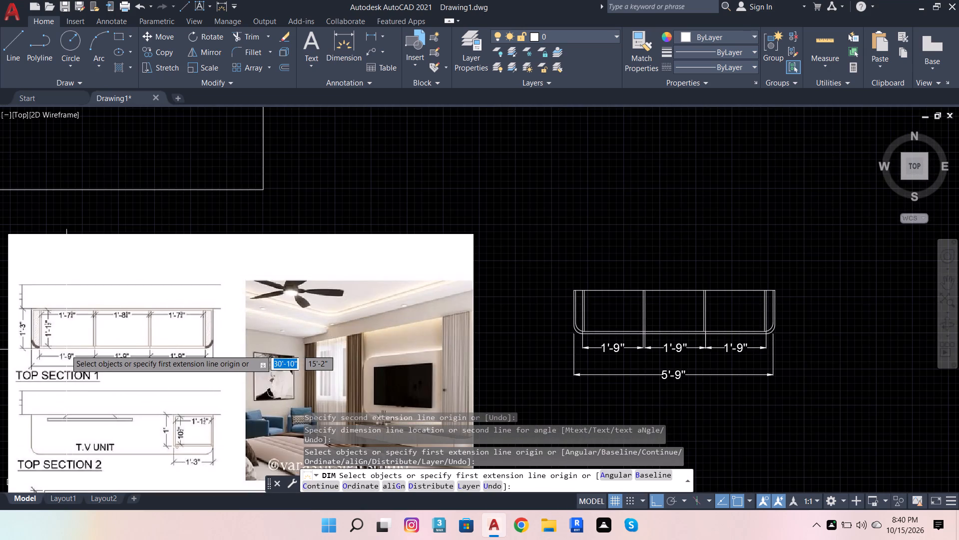
{"action": "scroll", "coordinate": [179, 321], "scroll_direction": "down", "scroll_amount": 2}
{"action": "scroll", "coordinate": [559, 273], "scroll_direction": "up", "scroll_amount": 2}
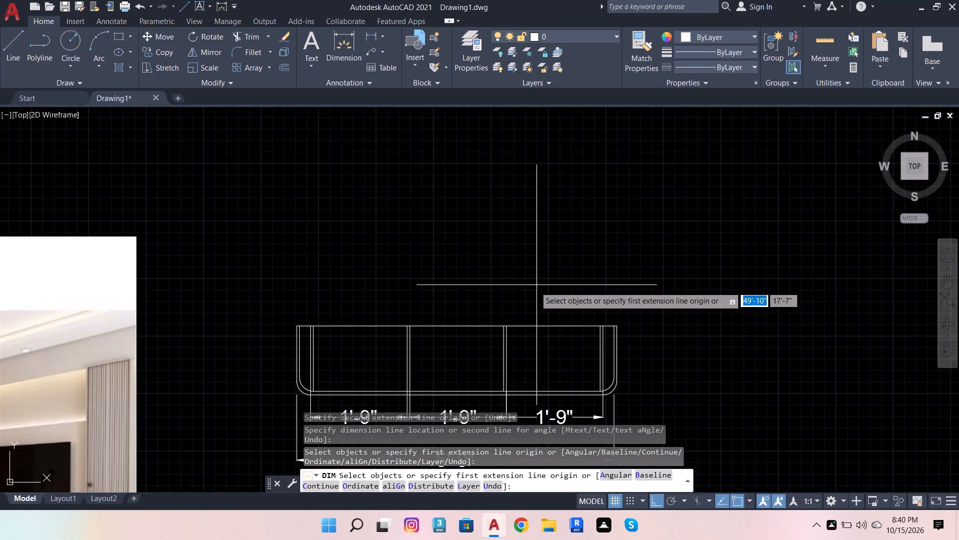
Add a 1'-7" inner-width dimension to the left compartment, placing it along the section's back edge.
{"action": "left_click", "coordinate": [349, 39]}
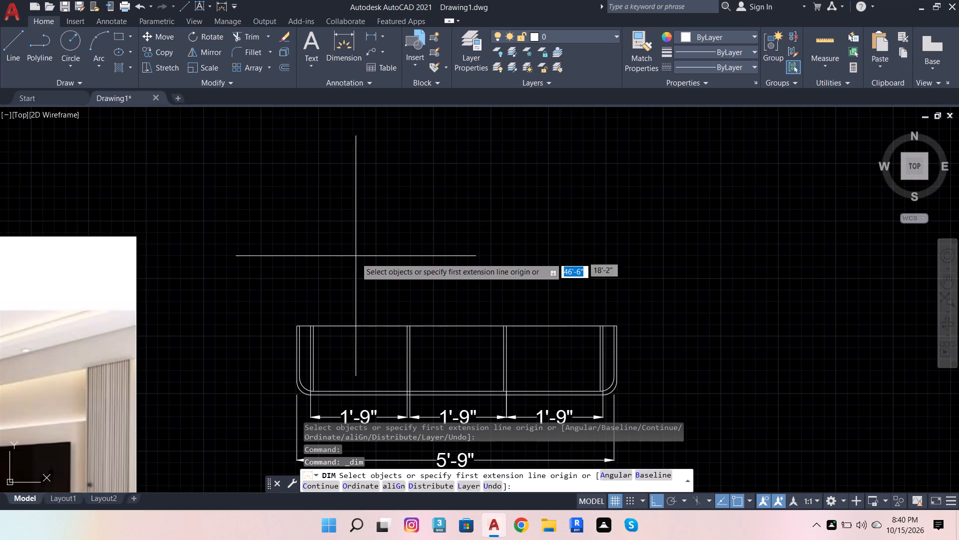
{"action": "scroll", "coordinate": [314, 338], "scroll_direction": "up", "scroll_amount": 4}
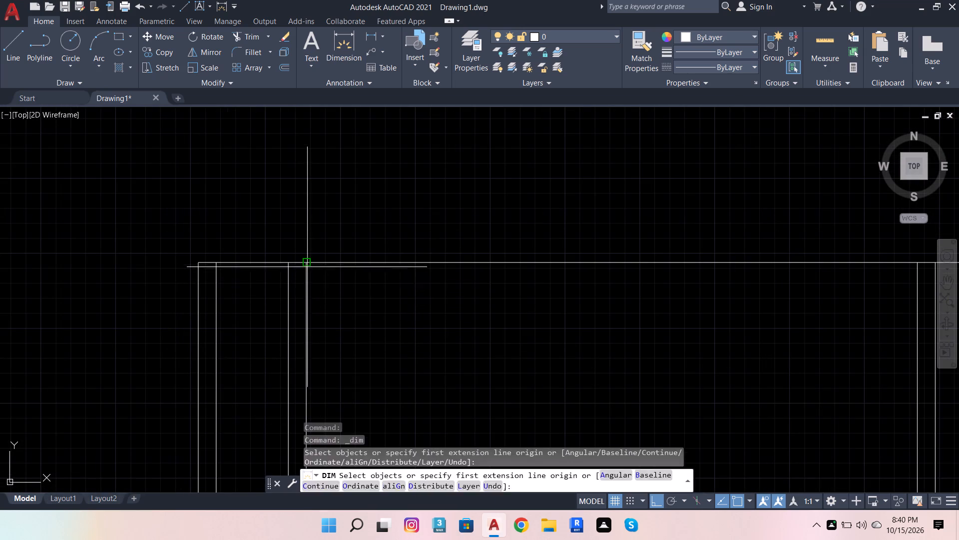
{"action": "left_click", "coordinate": [307, 266]}
{"action": "scroll", "coordinate": [293, 296], "scroll_direction": "down", "scroll_amount": 3}
{"action": "scroll", "coordinate": [435, 288], "scroll_direction": "up", "scroll_amount": 1}
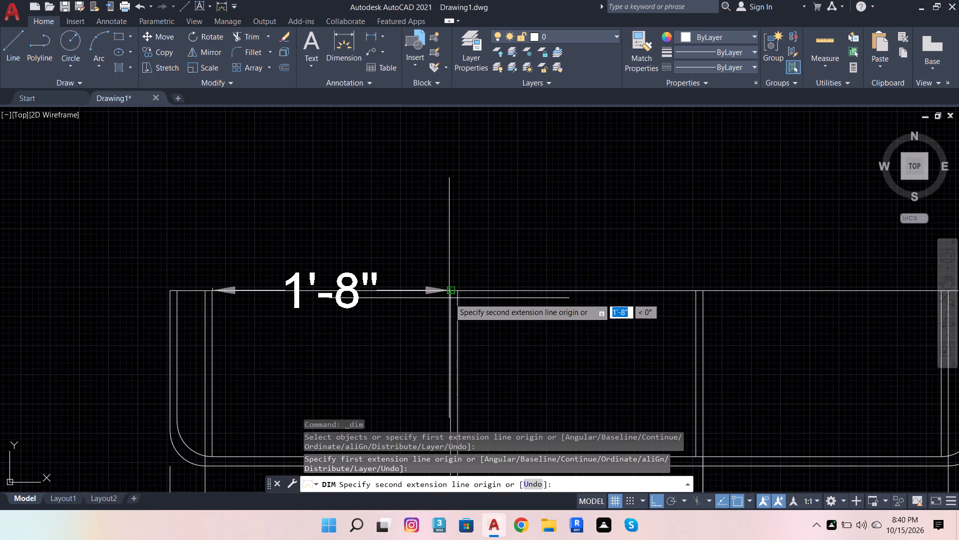
{"action": "scroll", "coordinate": [448, 296], "scroll_direction": "up", "scroll_amount": 1}
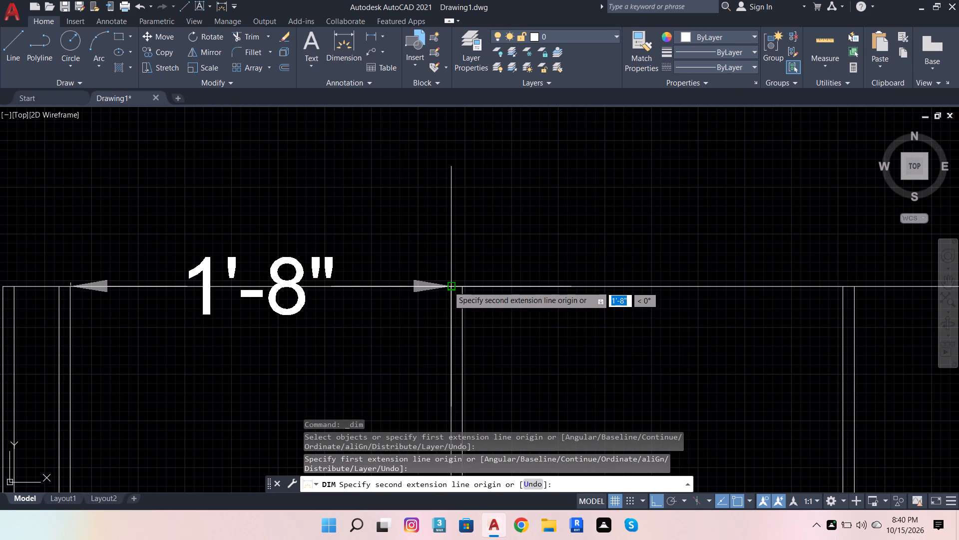
{"action": "type", "text": "1'"}
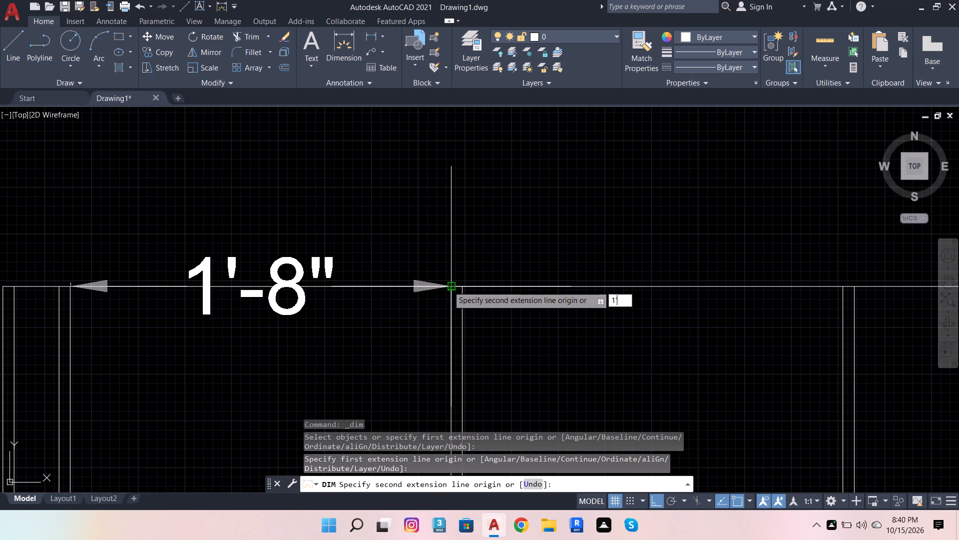
{"action": "key", "text": "7"}
{"action": "key", "text": "Return"}
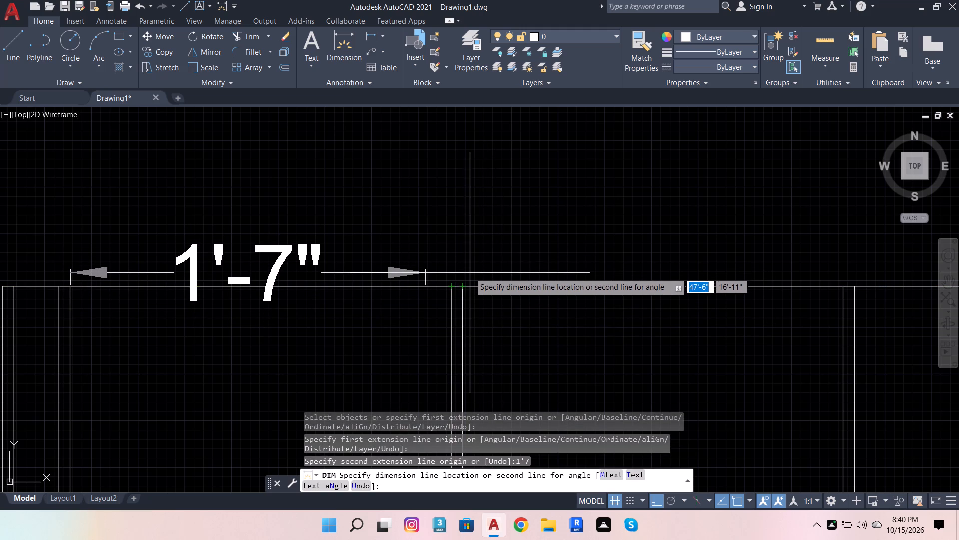
{"action": "left_click", "coordinate": [455, 284]}
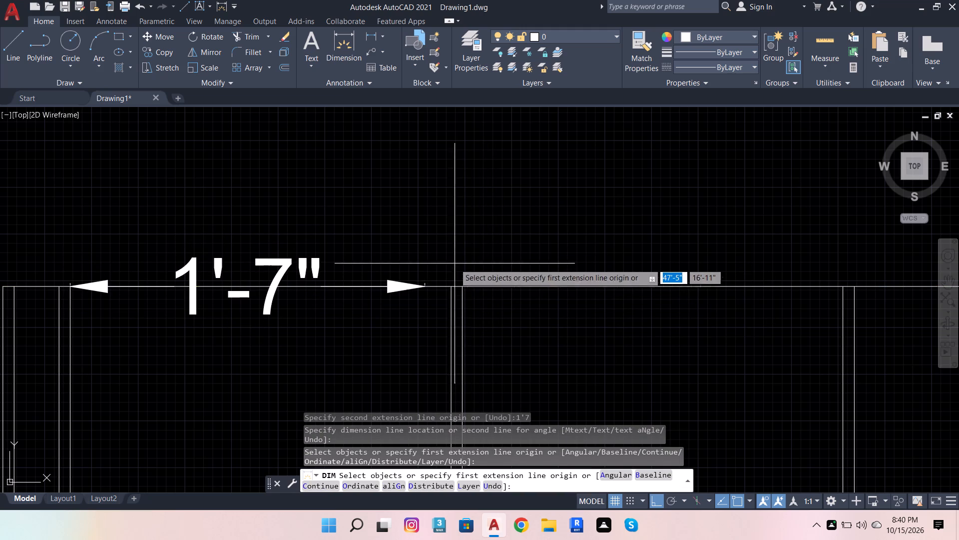
Add a 1'-8" inner-width dimension to the middle compartment, placing it along the section's back edge.
{"action": "left_click", "coordinate": [465, 286]}
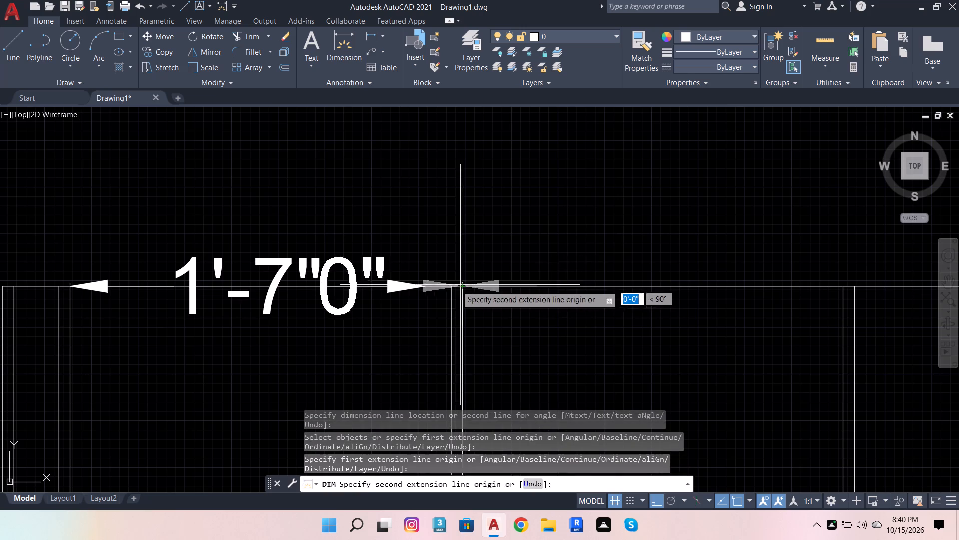
{"action": "scroll", "coordinate": [431, 293], "scroll_direction": "down", "scroll_amount": 2}
{"action": "scroll", "coordinate": [523, 297], "scroll_direction": "down", "scroll_amount": 2}
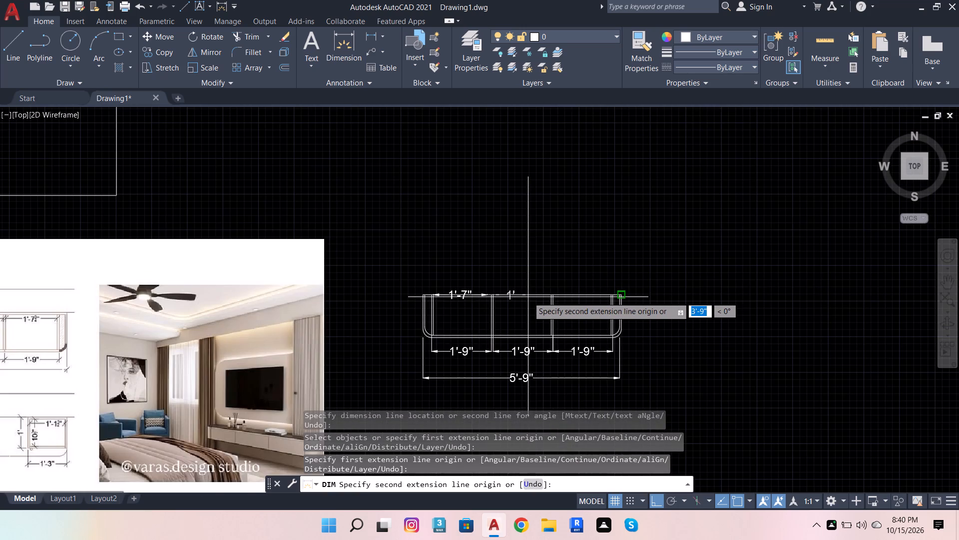
{"action": "scroll", "coordinate": [533, 297], "scroll_direction": "down", "scroll_amount": 1}
{"action": "scroll", "coordinate": [534, 297], "scroll_direction": "up", "scroll_amount": 1}
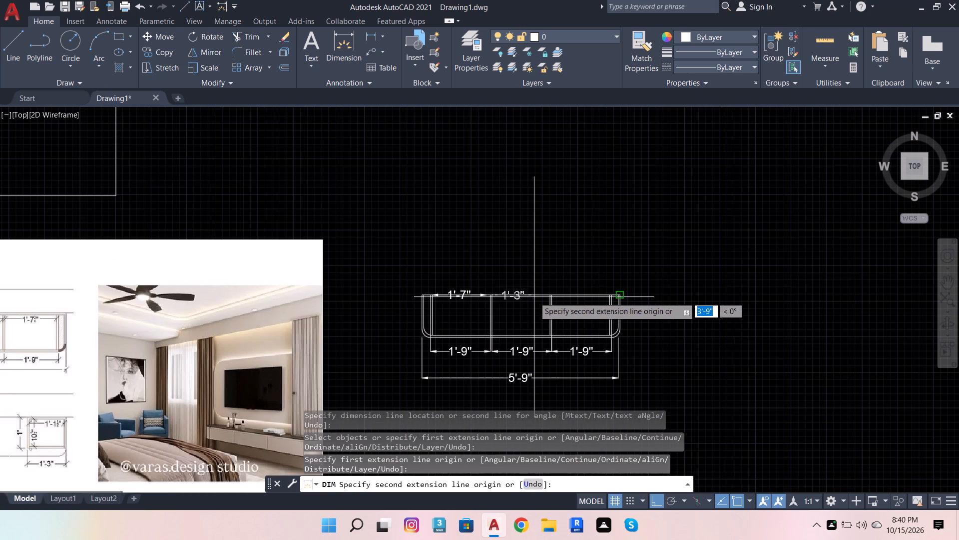
{"action": "type", "text": "1'8"}
{"action": "key", "text": "Return"}
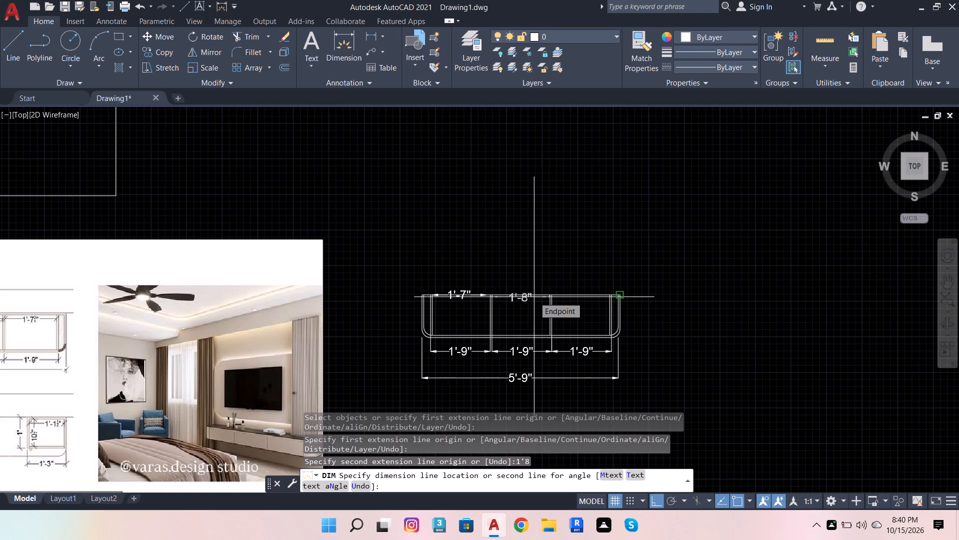
{"action": "scroll", "coordinate": [567, 303], "scroll_direction": "up", "scroll_amount": 2}
{"action": "scroll", "coordinate": [519, 286], "scroll_direction": "up", "scroll_amount": 2}
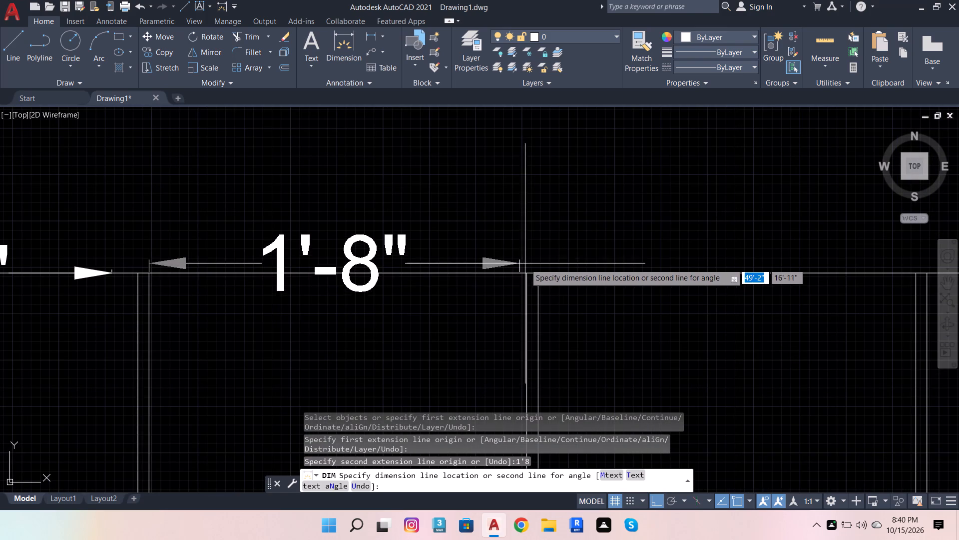
{"action": "left_click", "coordinate": [525, 274]}
Add a 1'-7" inner-width dimension to the right compartment, in line with the other back-edge dimensions.
{"action": "scroll", "coordinate": [507, 253], "scroll_direction": "down", "scroll_amount": 1}
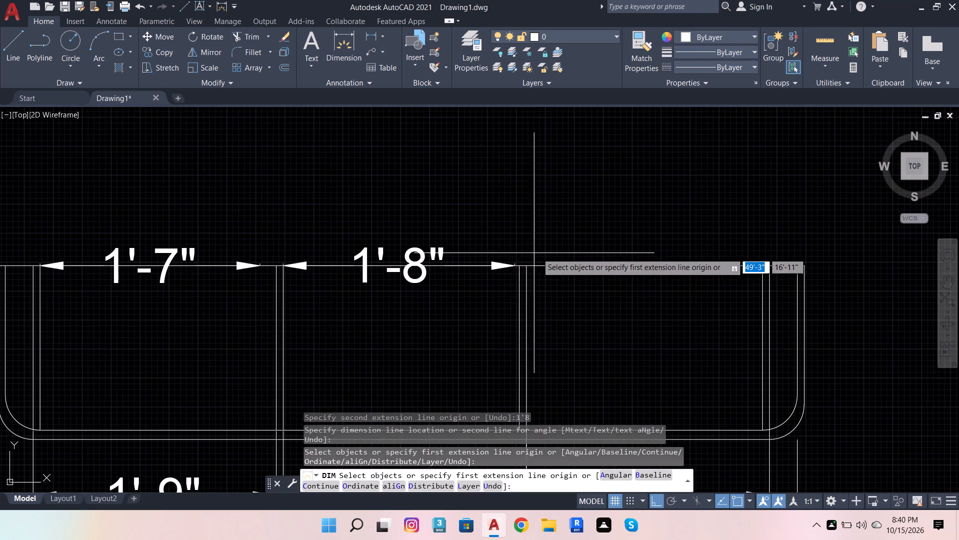
{"action": "scroll", "coordinate": [557, 267], "scroll_direction": "up", "scroll_amount": 2}
{"action": "left_click", "coordinate": [482, 263]}
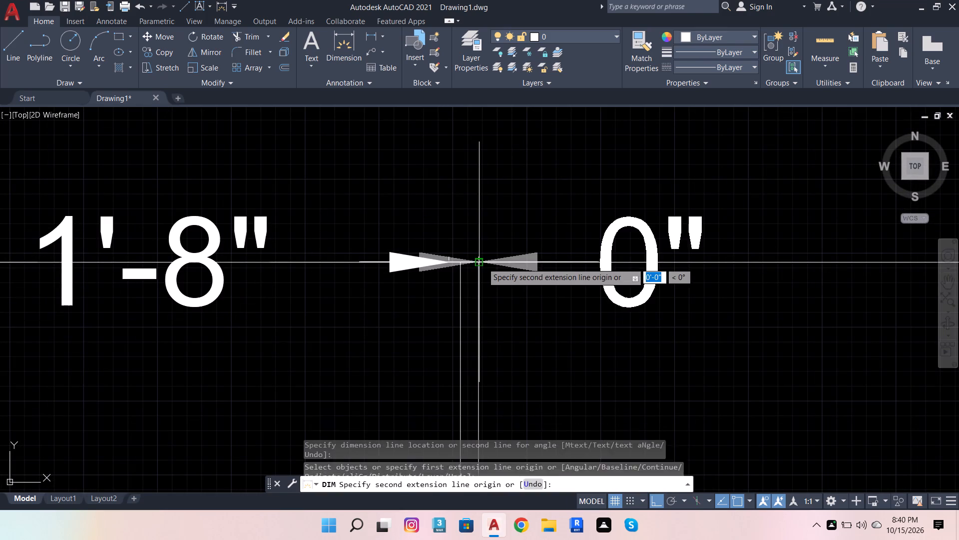
{"action": "scroll", "coordinate": [480, 280], "scroll_direction": "down", "scroll_amount": 2}
{"action": "type", "text": "1'7"}
{"action": "key", "text": "Return"}
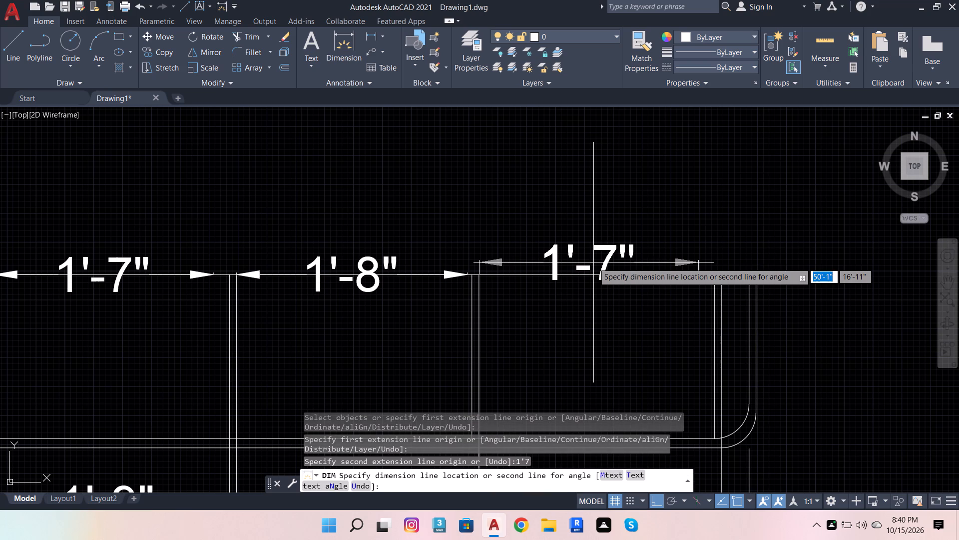
{"action": "scroll", "coordinate": [462, 282], "scroll_direction": "up", "scroll_amount": 3}
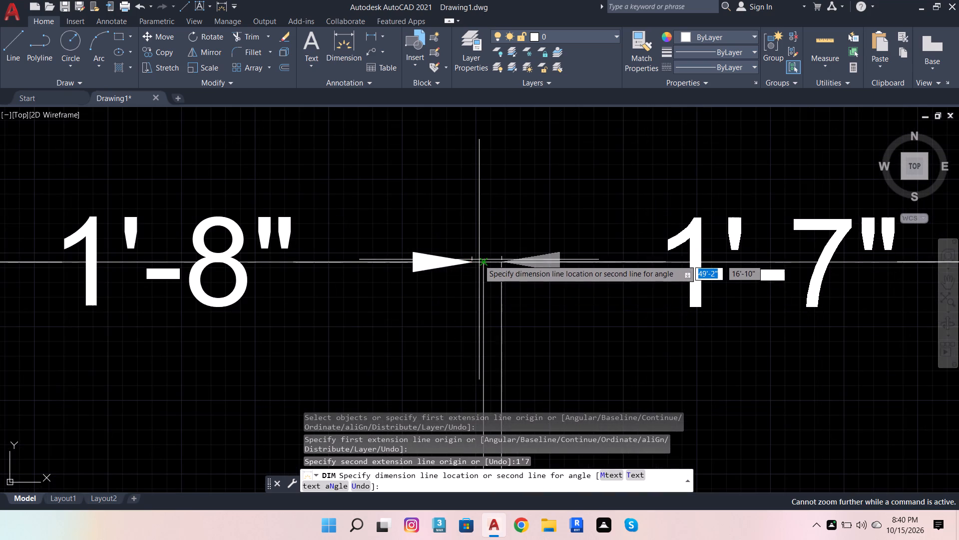
{"action": "left_click", "coordinate": [481, 260]}
{"action": "scroll", "coordinate": [404, 273], "scroll_direction": "down", "scroll_amount": 4}
{"action": "scroll", "coordinate": [494, 254], "scroll_direction": "down", "scroll_amount": 2}
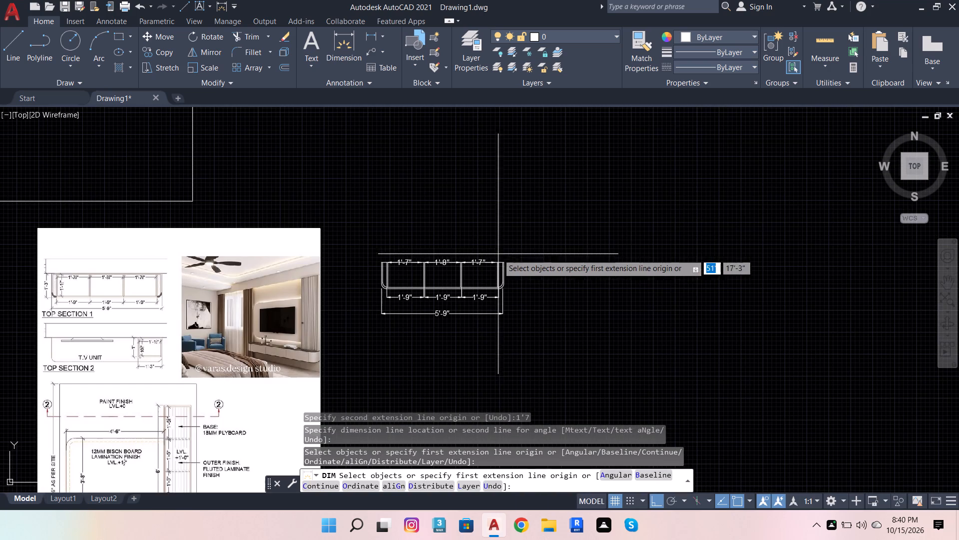
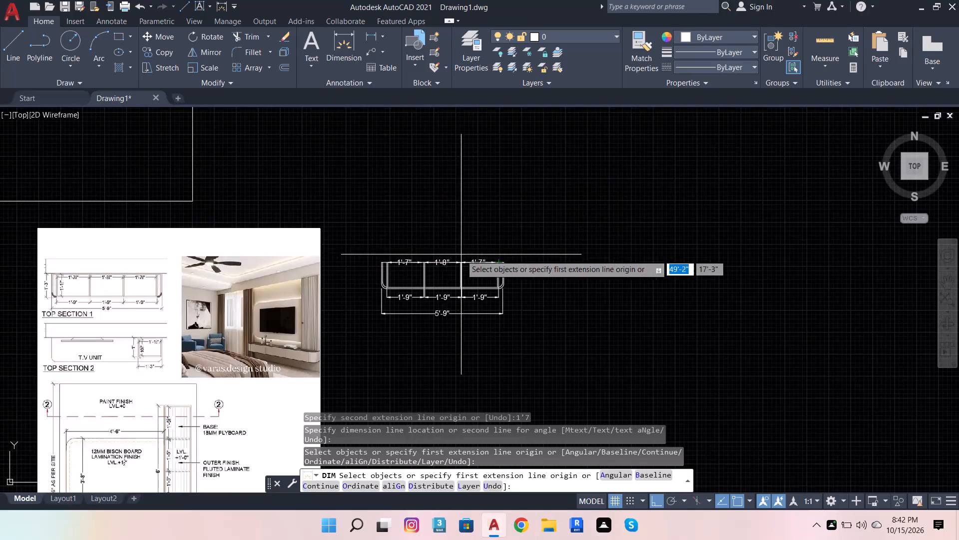
Add the 1'-3" overall depth dimension to Top Section 1, placing it outside the section's left side.
{"action": "scroll", "coordinate": [462, 255], "scroll_direction": "down", "scroll_amount": 1}
{"action": "scroll", "coordinate": [305, 286], "scroll_direction": "up", "scroll_amount": 3}
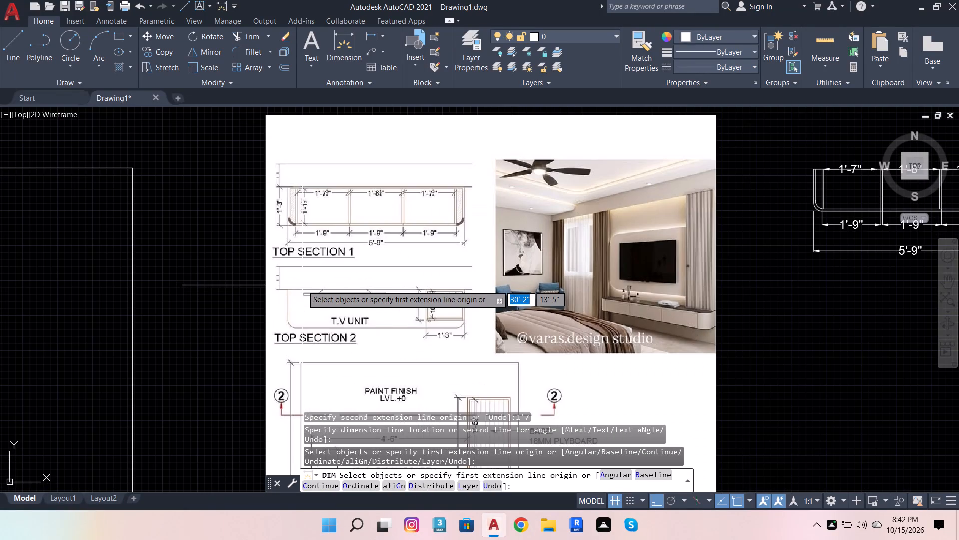
{"action": "scroll", "coordinate": [288, 237], "scroll_direction": "down", "scroll_amount": 1}
{"action": "scroll", "coordinate": [678, 195], "scroll_direction": "up", "scroll_amount": 2}
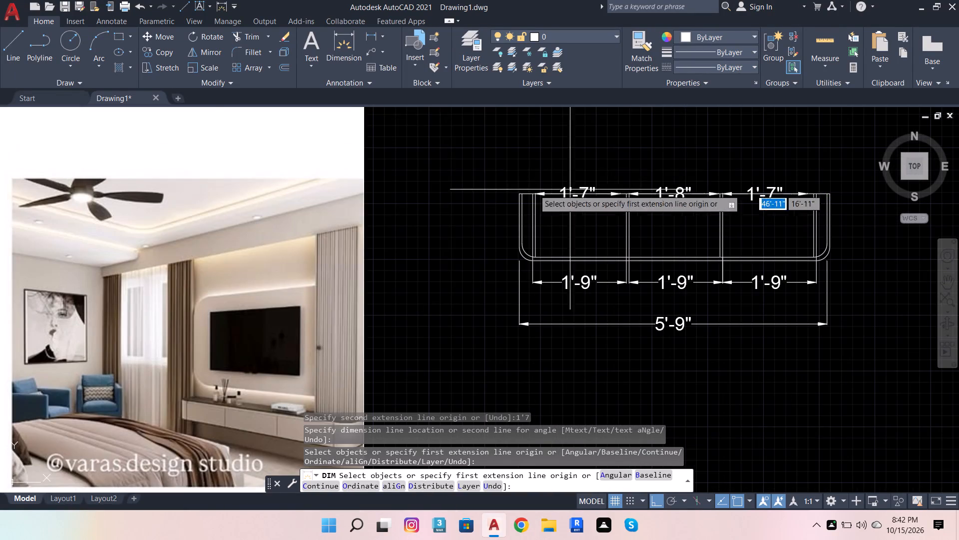
{"action": "left_click", "coordinate": [345, 34]}
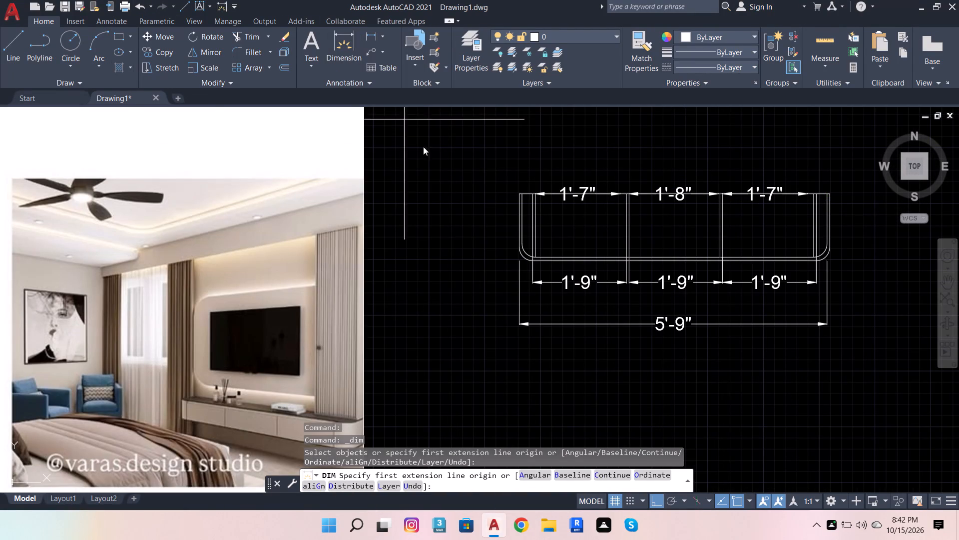
{"action": "scroll", "coordinate": [532, 247], "scroll_direction": "up", "scroll_amount": 3}
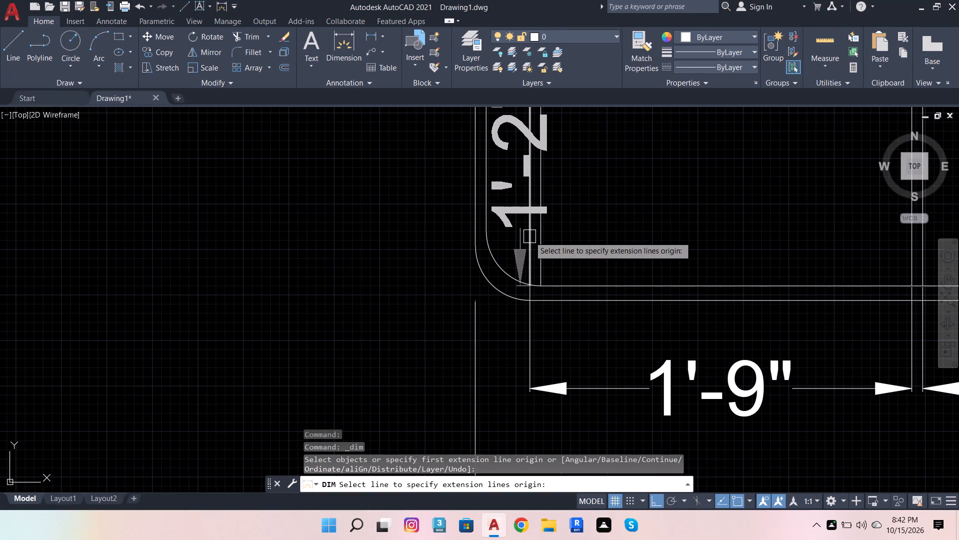
{"action": "scroll", "coordinate": [480, 263], "scroll_direction": "down", "scroll_amount": 2}
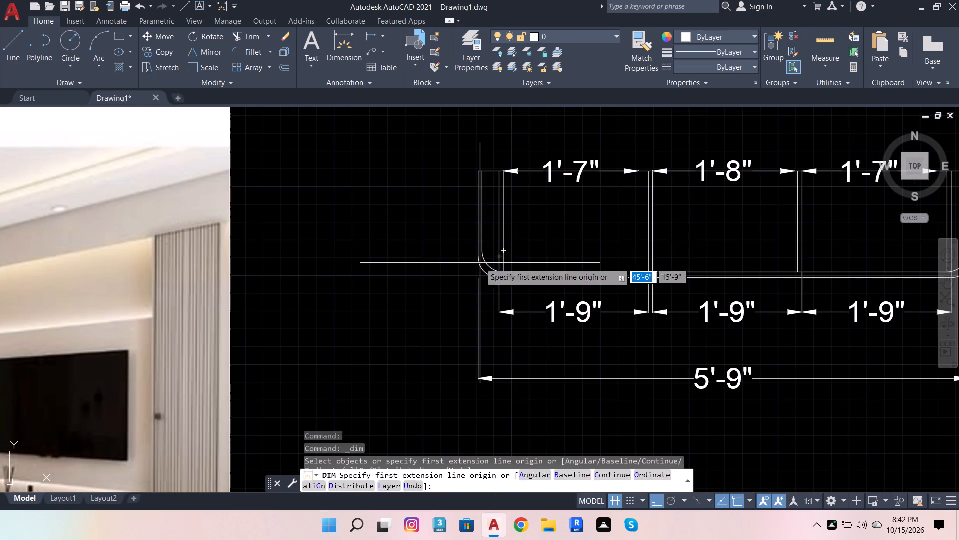
{"action": "scroll", "coordinate": [497, 180], "scroll_direction": "up", "scroll_amount": 3}
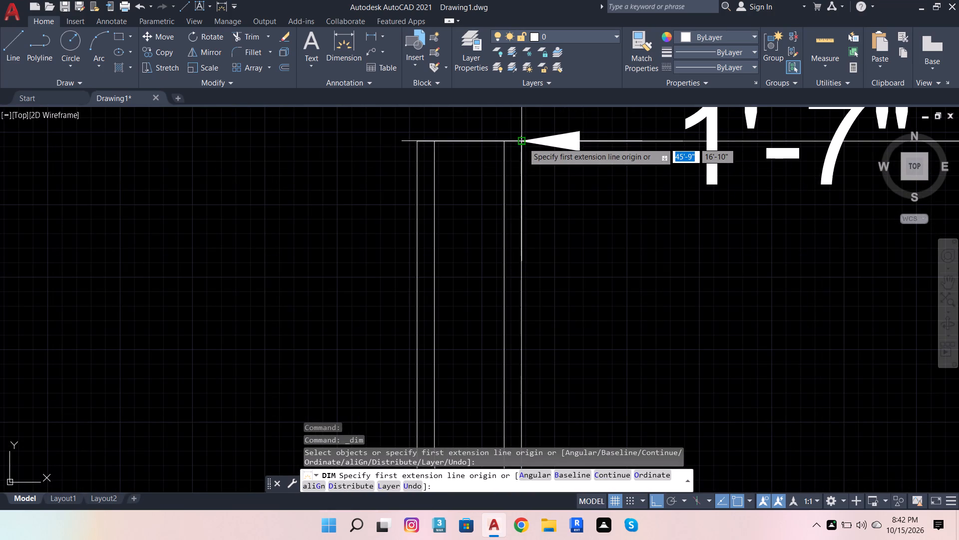
{"action": "left_click", "coordinate": [523, 142]}
{"action": "scroll", "coordinate": [531, 168], "scroll_direction": "down", "scroll_amount": 4}
{"action": "scroll", "coordinate": [525, 218], "scroll_direction": "up", "scroll_amount": 3}
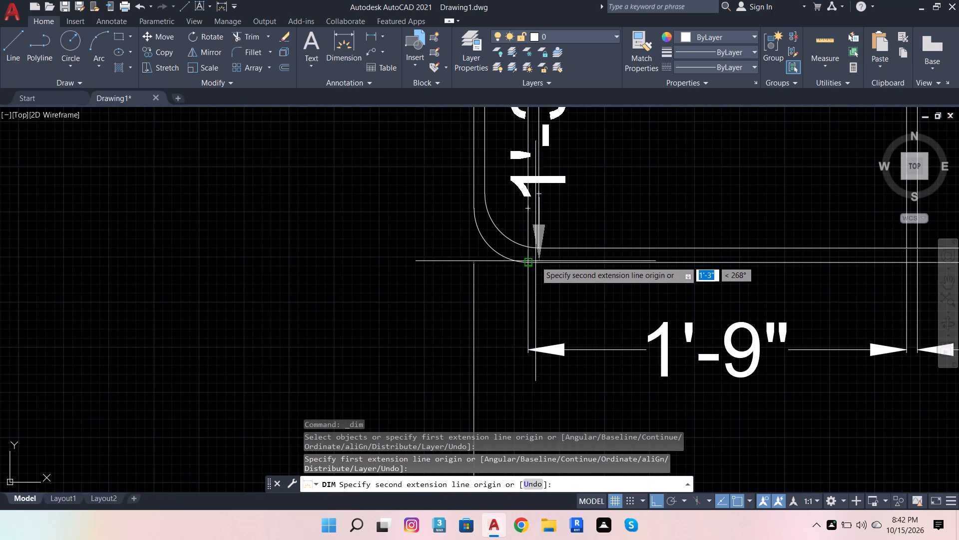
{"action": "left_click", "coordinate": [525, 262]}
{"action": "scroll", "coordinate": [524, 264], "scroll_direction": "down", "scroll_amount": 3}
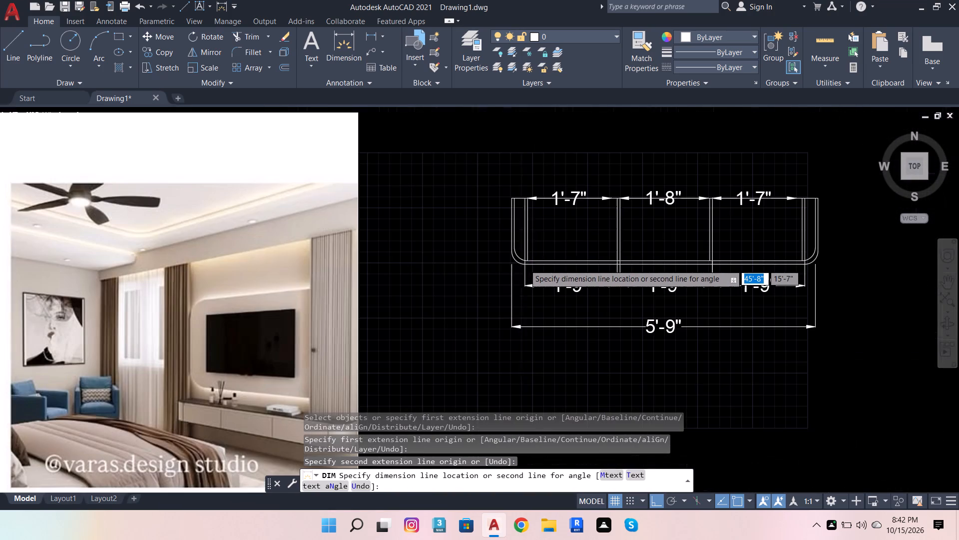
{"action": "left_click", "coordinate": [485, 258]}
{"action": "scroll", "coordinate": [485, 252], "scroll_direction": "up", "scroll_amount": 1}
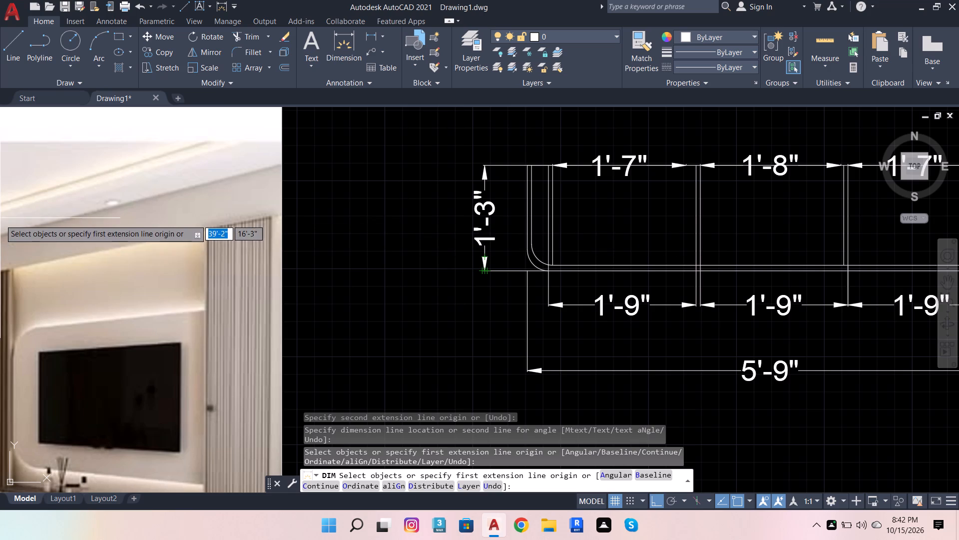
Examine Top Section 2 in the reference image against the drawn Top Section 1.
{"action": "scroll", "coordinate": [278, 300], "scroll_direction": "down", "scroll_amount": 2}
{"action": "scroll", "coordinate": [529, 256], "scroll_direction": "down", "scroll_amount": 2}
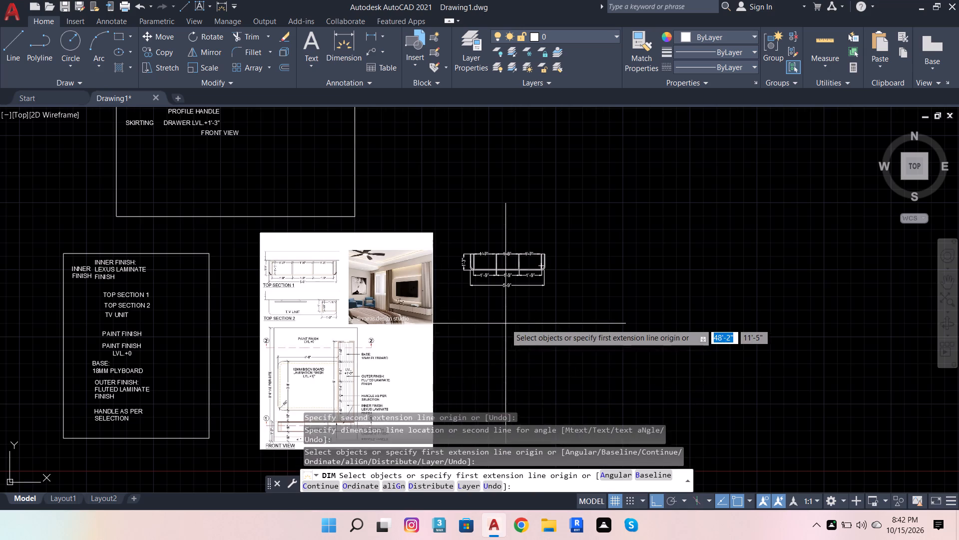
{"action": "scroll", "coordinate": [505, 323], "scroll_direction": "down", "scroll_amount": 1}
{"action": "scroll", "coordinate": [392, 337], "scroll_direction": "up", "scroll_amount": 2}
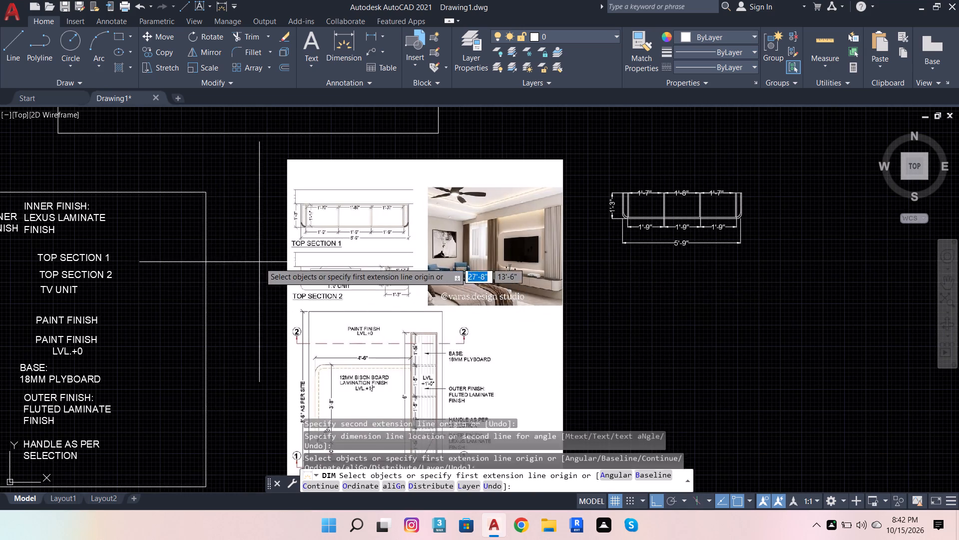
{"action": "scroll", "coordinate": [264, 264], "scroll_direction": "up", "scroll_amount": 2}
{"action": "scroll", "coordinate": [196, 266], "scroll_direction": "down", "scroll_amount": 2}
{"action": "scroll", "coordinate": [634, 156], "scroll_direction": "up", "scroll_amount": 1}
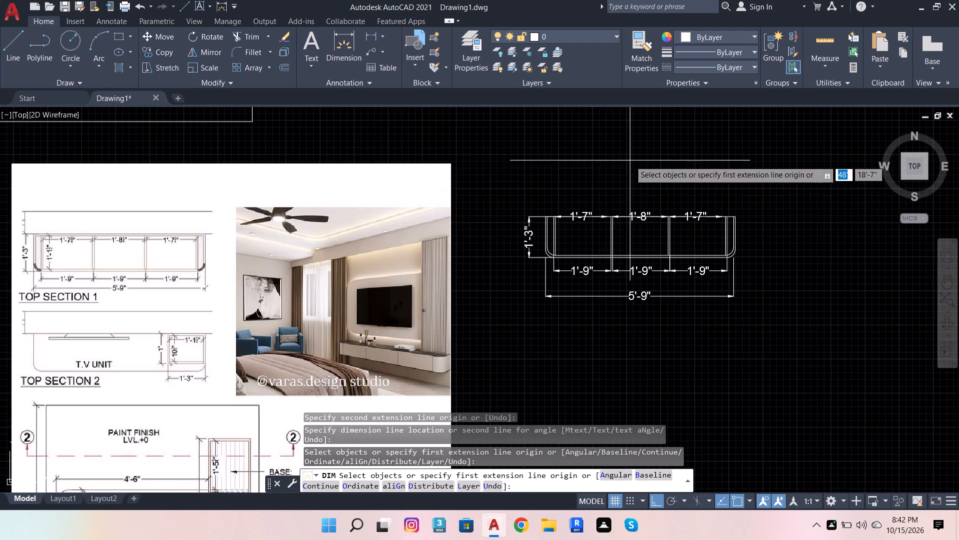
{"action": "scroll", "coordinate": [582, 221], "scroll_direction": "up", "scroll_amount": 2}
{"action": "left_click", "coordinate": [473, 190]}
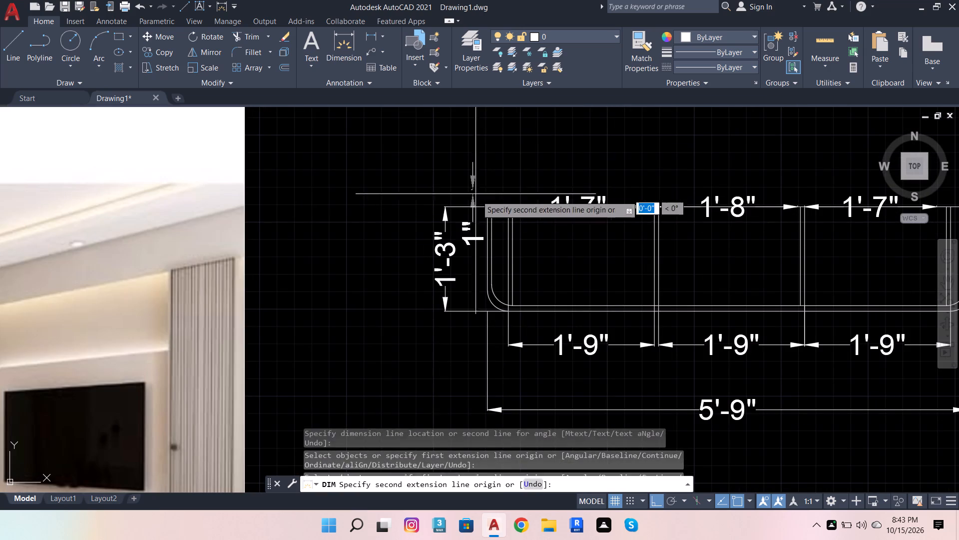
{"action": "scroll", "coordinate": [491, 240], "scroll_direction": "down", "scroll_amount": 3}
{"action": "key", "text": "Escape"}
Copy the Top Section 1 outline, dividers and compartment dimensions straight below the original as the base for Top Section 2.
{"action": "left_click", "coordinate": [483, 215]}
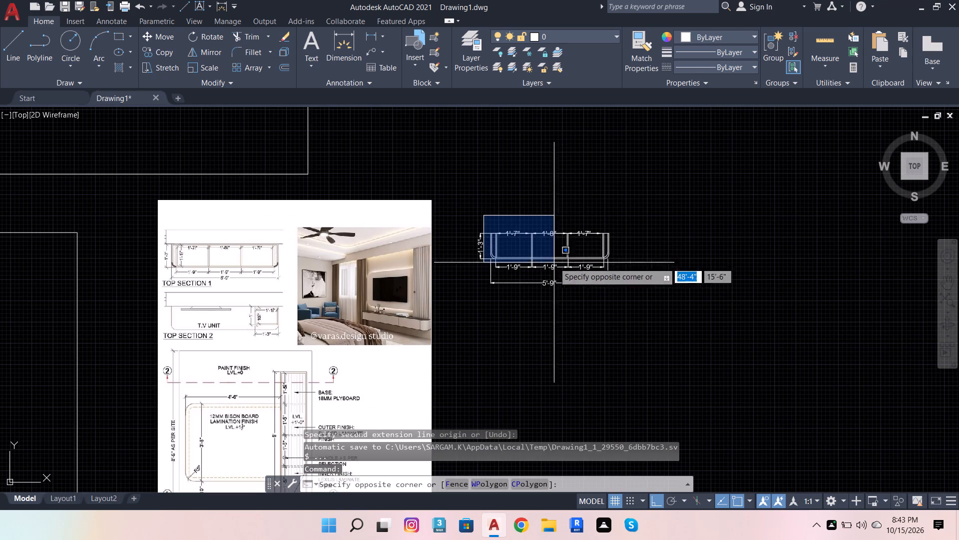
{"action": "left_click", "coordinate": [642, 275]}
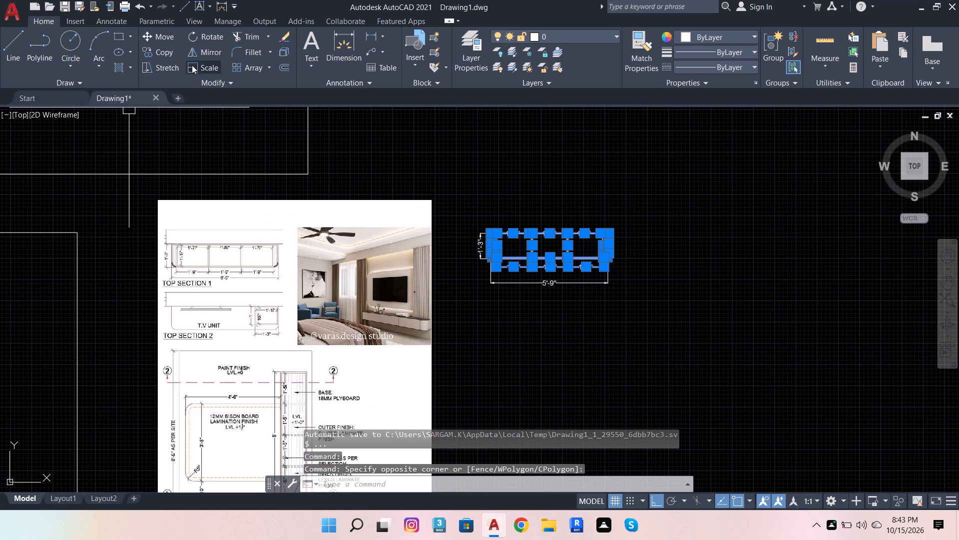
{"action": "left_click", "coordinate": [159, 57]}
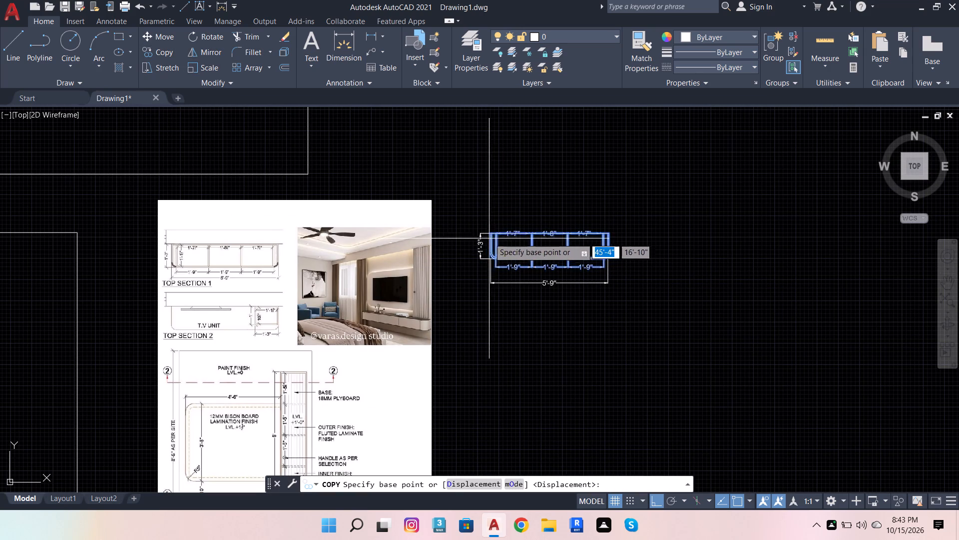
{"action": "left_click", "coordinate": [487, 233]}
{"action": "left_click", "coordinate": [515, 337]}
{"action": "scroll", "coordinate": [528, 346], "scroll_direction": "up", "scroll_amount": 3}
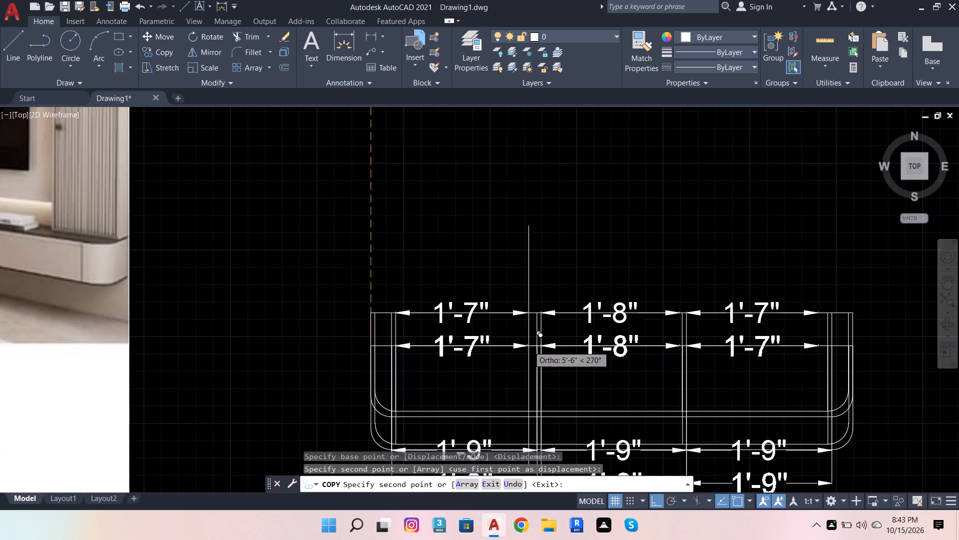
{"action": "key", "text": "Escape"}
Delete the 1'-7", 1'-8" and 1'-9" compartment dimensions from the copied section.
{"action": "left_click", "coordinate": [465, 313]}
{"action": "left_click", "coordinate": [610, 304]}
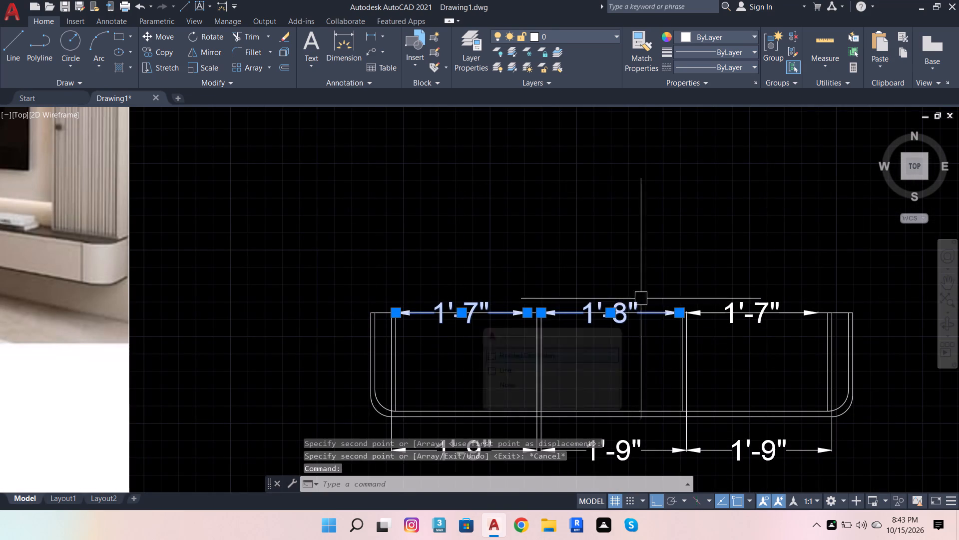
{"action": "left_click", "coordinate": [730, 297]}
{"action": "scroll", "coordinate": [583, 302], "scroll_direction": "down", "scroll_amount": 2}
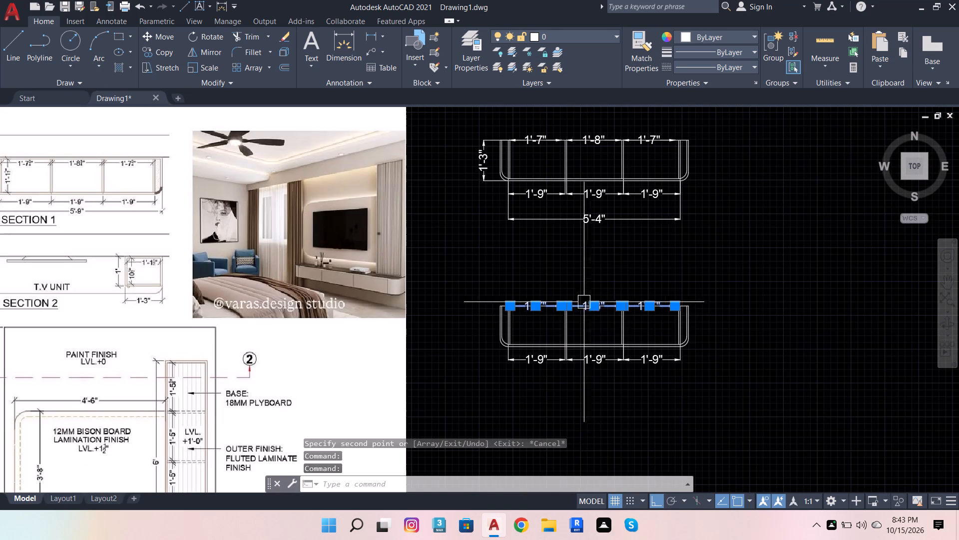
{"action": "scroll", "coordinate": [594, 305], "scroll_direction": "down", "scroll_amount": 1}
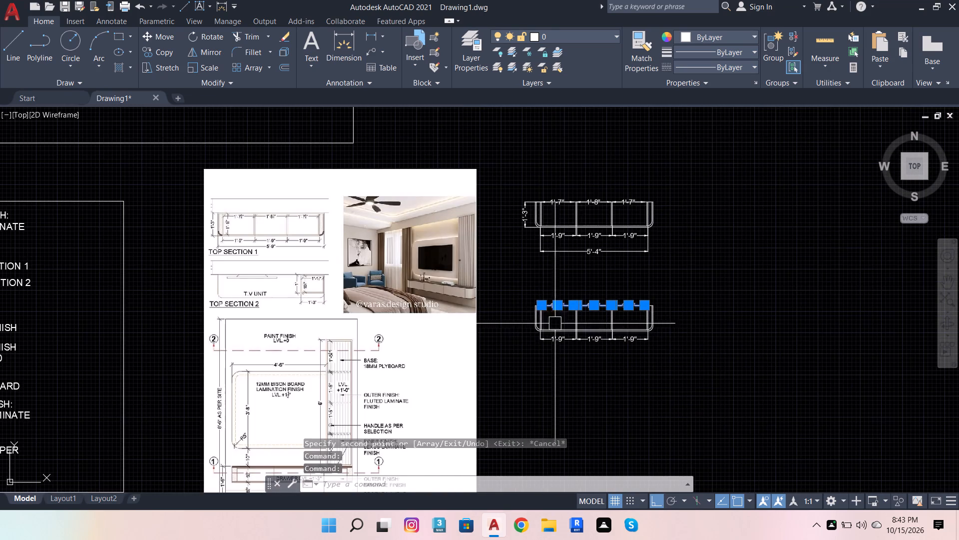
{"action": "scroll", "coordinate": [147, 305], "scroll_direction": "up", "scroll_amount": 2}
{"action": "scroll", "coordinate": [147, 305], "scroll_direction": "down", "scroll_amount": 2}
{"action": "scroll", "coordinate": [605, 347], "scroll_direction": "up", "scroll_amount": 2}
{"action": "left_click", "coordinate": [403, 331]}
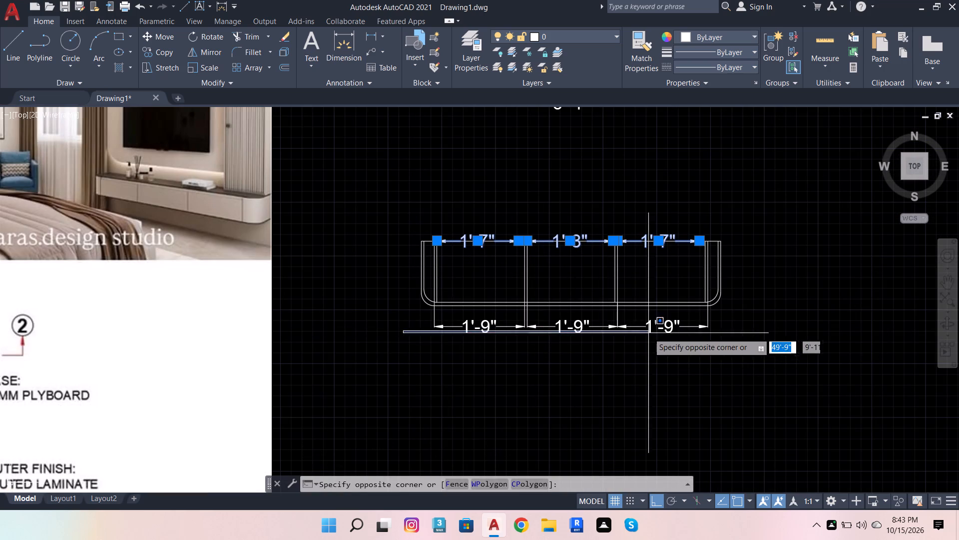
{"action": "left_click", "coordinate": [725, 320]}
{"action": "left_click", "coordinate": [722, 322]}
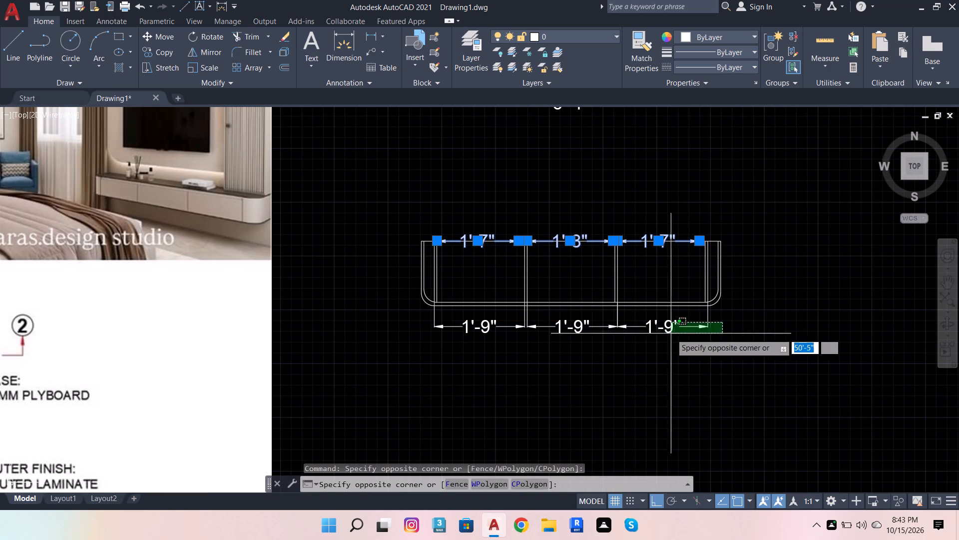
{"action": "left_click", "coordinate": [412, 364]}
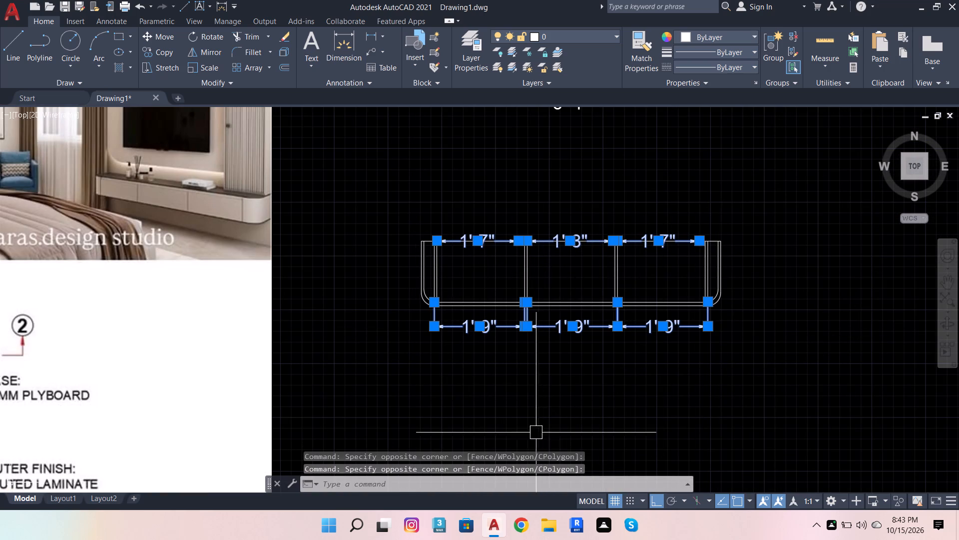
{"action": "key", "text": "shift+Delete"}
Delete all the vertical divider lines inside the copied section, keeping the double rounded outline.
{"action": "scroll", "coordinate": [542, 385], "scroll_direction": "down", "scroll_amount": 2}
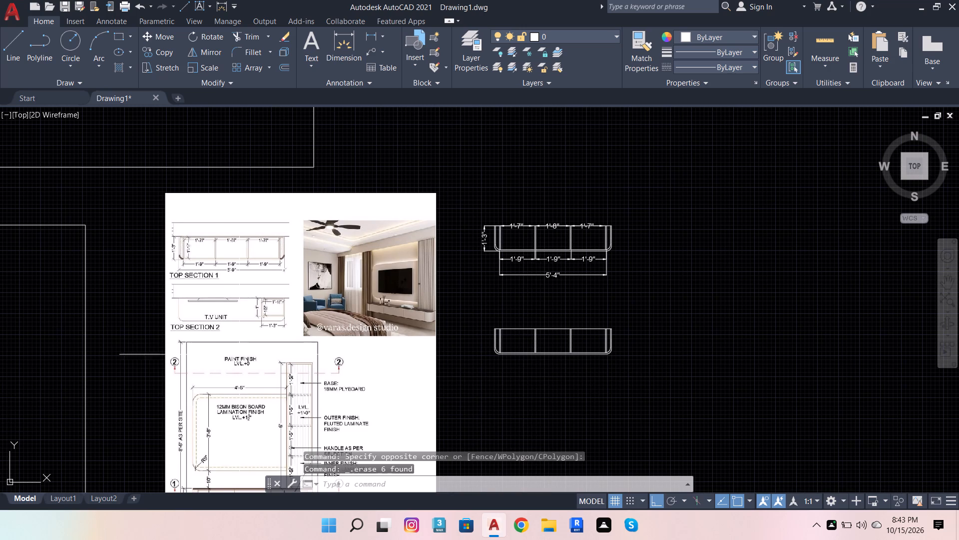
{"action": "scroll", "coordinate": [301, 360], "scroll_direction": "up", "scroll_amount": 1}
{"action": "scroll", "coordinate": [493, 311], "scroll_direction": "down", "scroll_amount": 1}
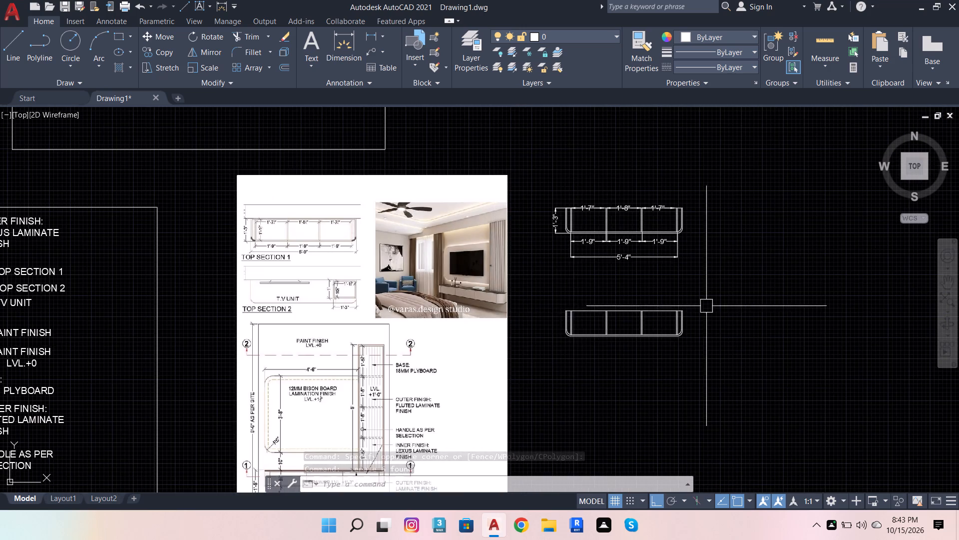
{"action": "scroll", "coordinate": [718, 324], "scroll_direction": "up", "scroll_amount": 2}
{"action": "scroll", "coordinate": [619, 320], "scroll_direction": "up", "scroll_amount": 2}
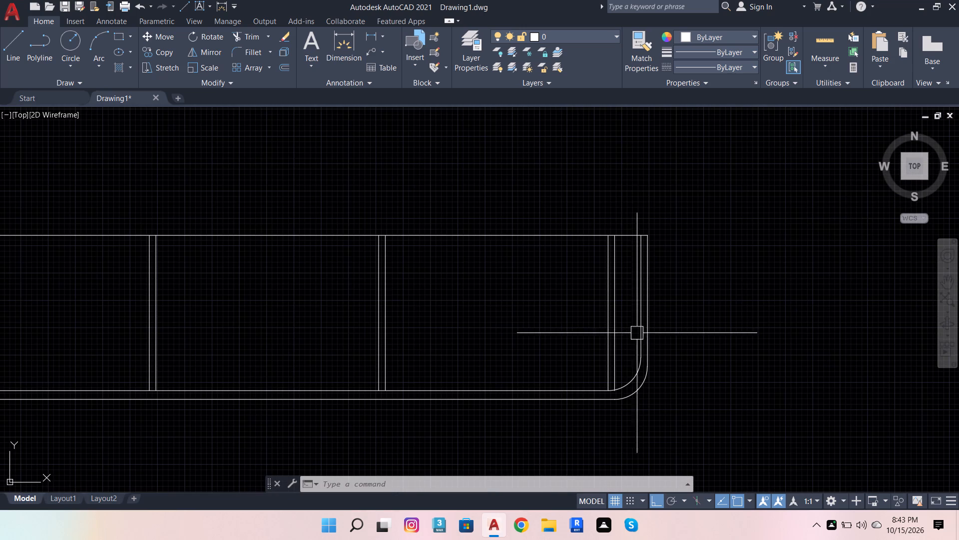
{"action": "left_click", "coordinate": [622, 333]}
{"action": "scroll", "coordinate": [201, 350], "scroll_direction": "down", "scroll_amount": 1}
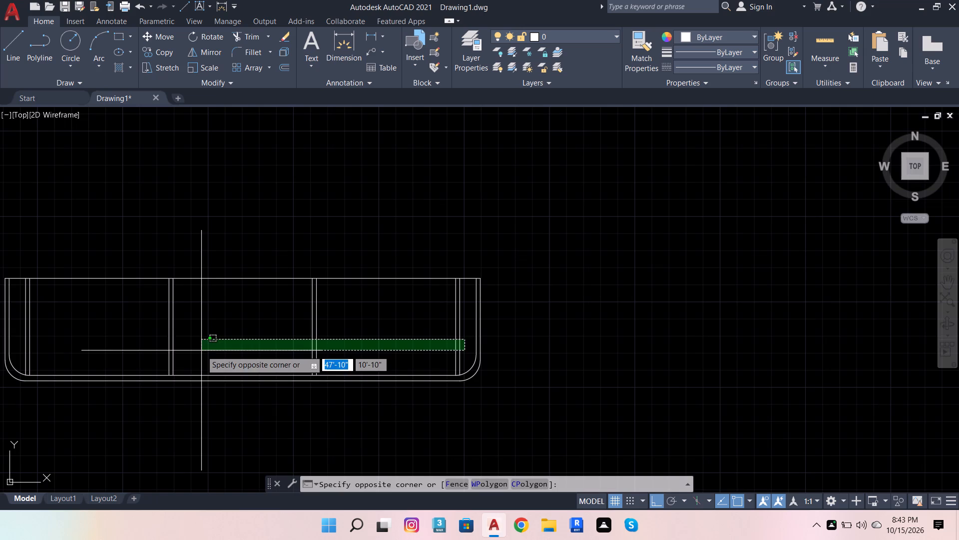
{"action": "left_click", "coordinate": [18, 323]}
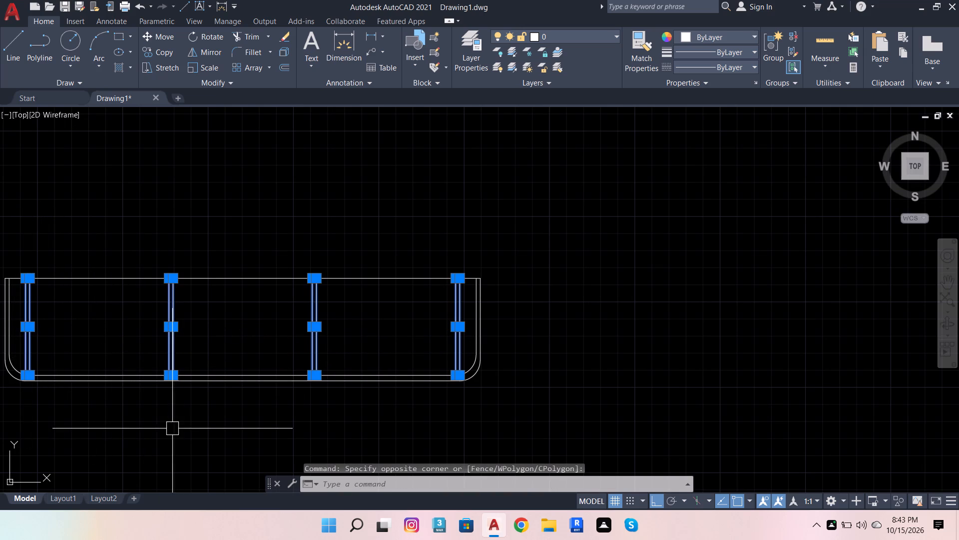
{"action": "key", "text": "shift+Delete"}
Offset the copied section's inner right side line 1' inward, following the side cabinet in the reference's Top Section 2.
{"action": "scroll", "coordinate": [359, 389], "scroll_direction": "down", "scroll_amount": 5}
{"action": "scroll", "coordinate": [170, 348], "scroll_direction": "up", "scroll_amount": 2}
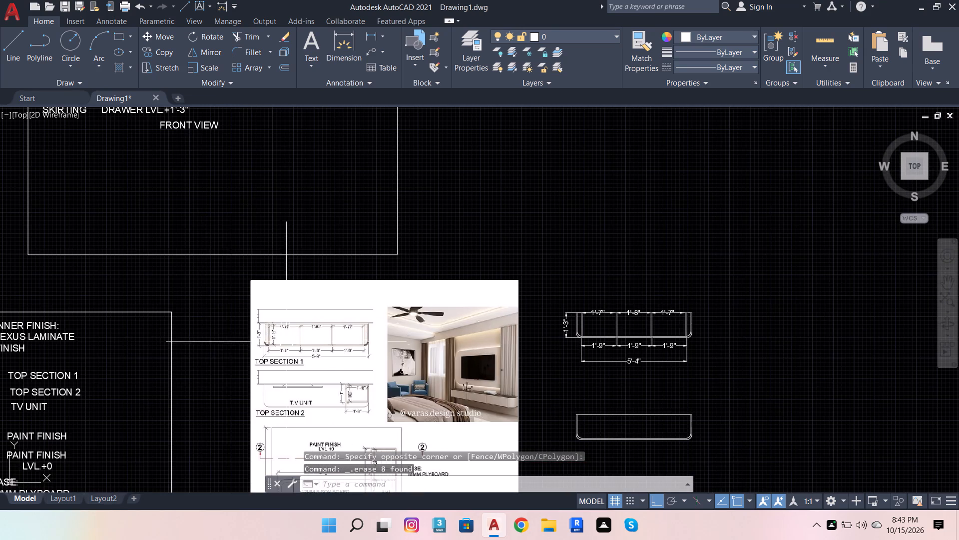
{"action": "scroll", "coordinate": [292, 348], "scroll_direction": "up", "scroll_amount": 1}
{"action": "scroll", "coordinate": [316, 315], "scroll_direction": "down", "scroll_amount": 2}
{"action": "scroll", "coordinate": [350, 397], "scroll_direction": "up", "scroll_amount": 2}
{"action": "scroll", "coordinate": [345, 286], "scroll_direction": "up", "scroll_amount": 2}
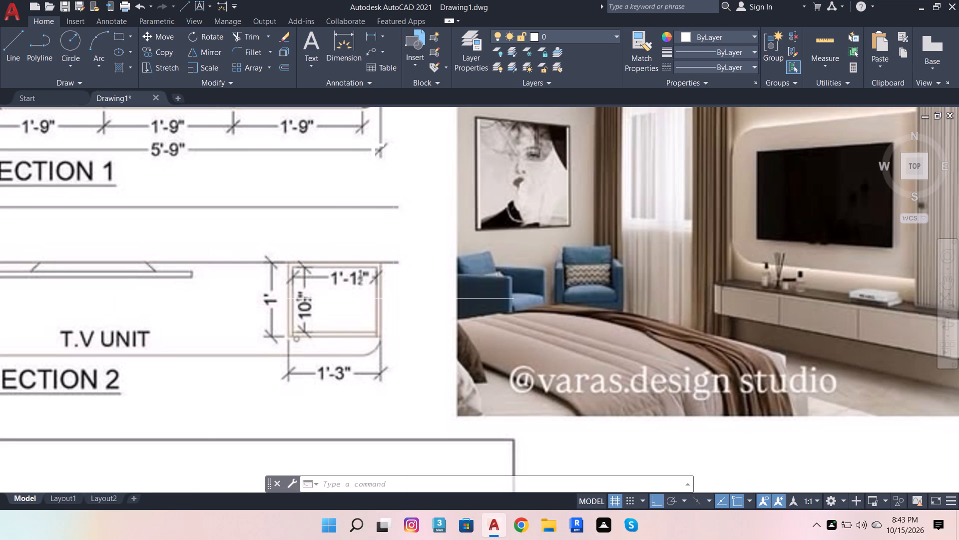
{"action": "scroll", "coordinate": [305, 326], "scroll_direction": "down", "scroll_amount": 4}
{"action": "scroll", "coordinate": [500, 338], "scroll_direction": "up", "scroll_amount": 4}
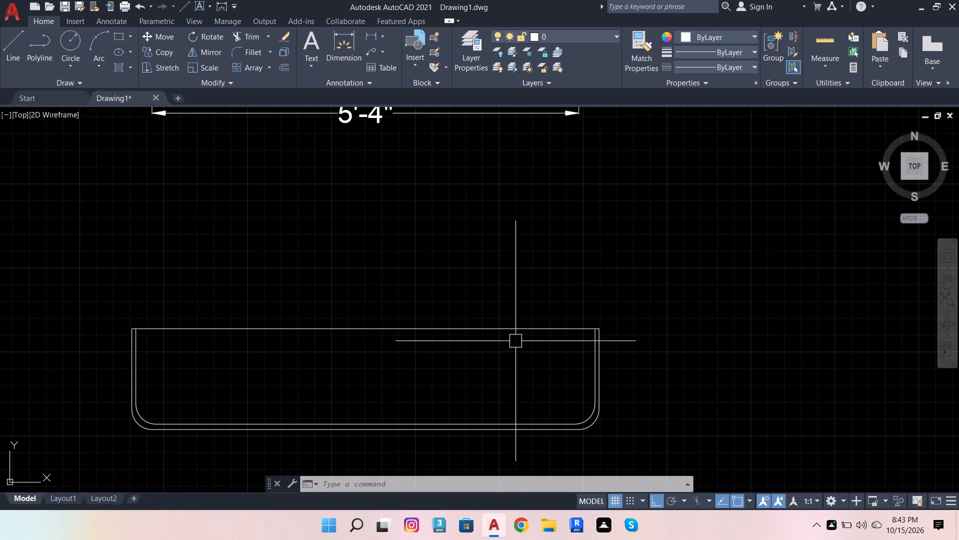
{"action": "left_click", "coordinate": [591, 371]}
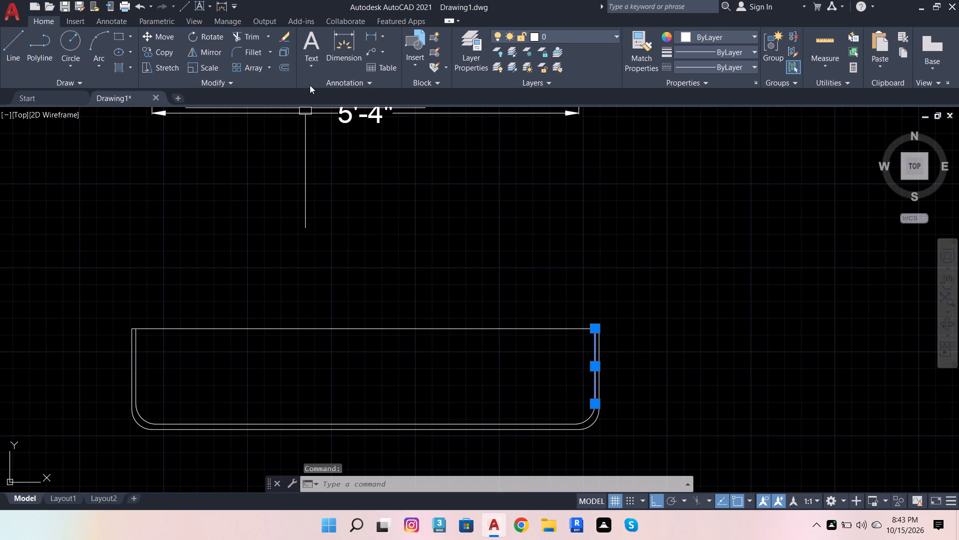
{"action": "left_click", "coordinate": [287, 72]}
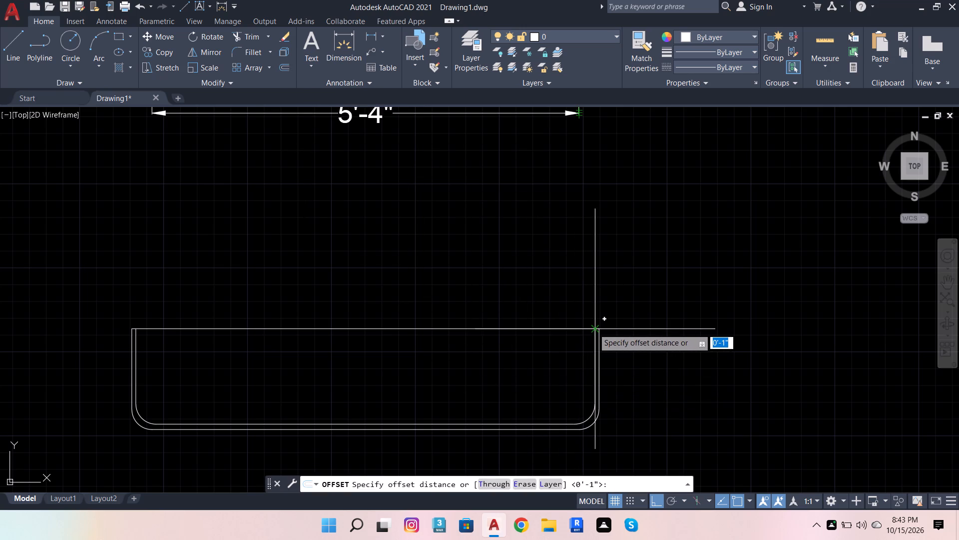
{"action": "left_click", "coordinate": [594, 329]}
{"action": "type", "text": "1'"}
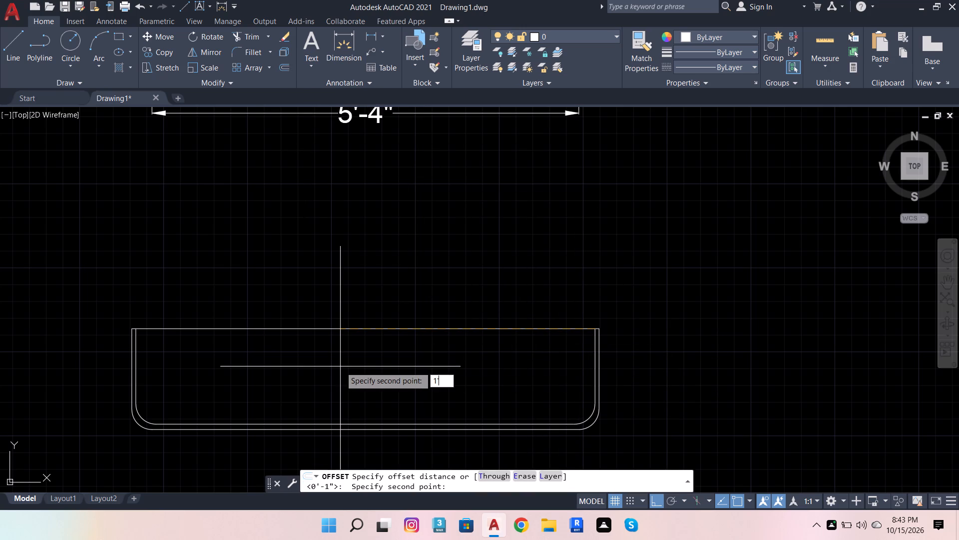
{"action": "key", "text": "Return"}
{"action": "left_click", "coordinate": [340, 366]}
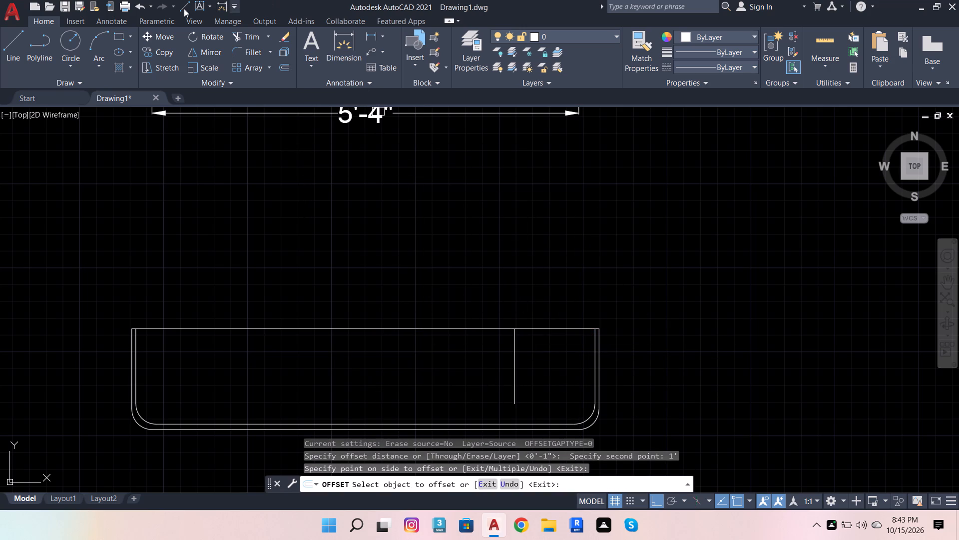
Extend the new side cabinet divider down to the inner bottom line of the copied section.
{"action": "left_click", "coordinate": [237, 34]}
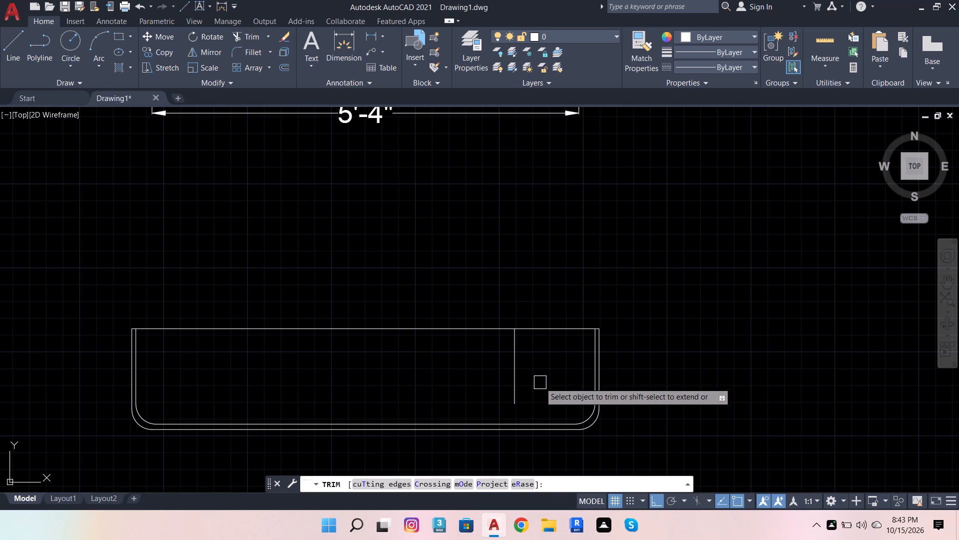
{"action": "left_click", "coordinate": [520, 371], "text": "shift"}
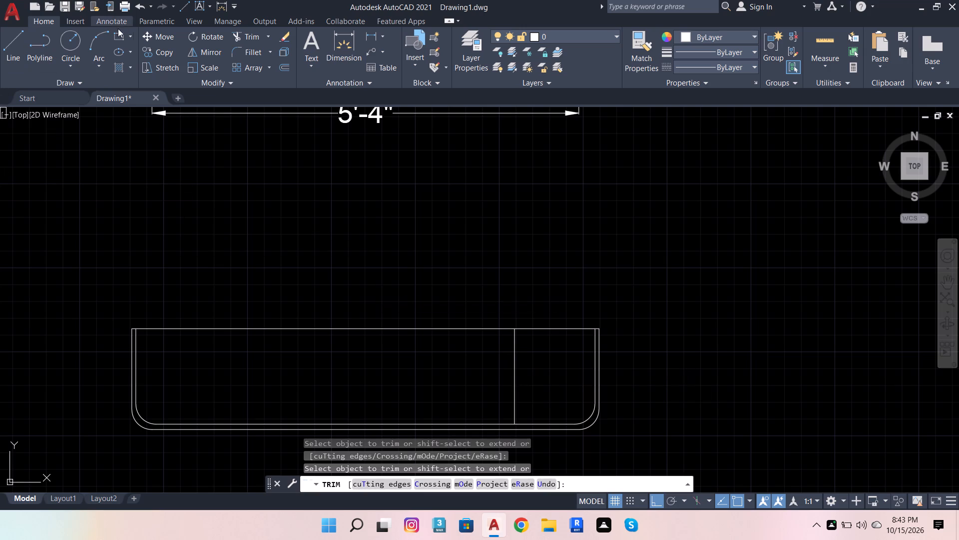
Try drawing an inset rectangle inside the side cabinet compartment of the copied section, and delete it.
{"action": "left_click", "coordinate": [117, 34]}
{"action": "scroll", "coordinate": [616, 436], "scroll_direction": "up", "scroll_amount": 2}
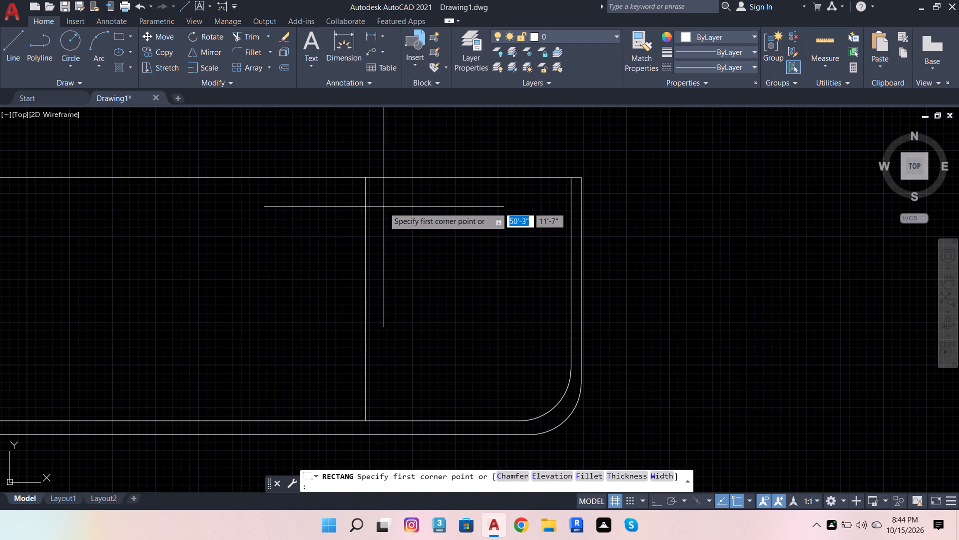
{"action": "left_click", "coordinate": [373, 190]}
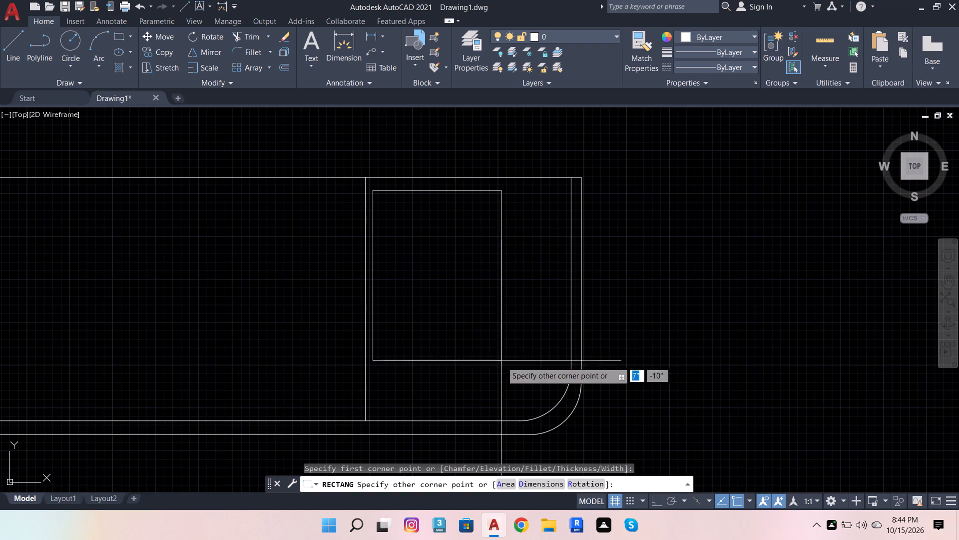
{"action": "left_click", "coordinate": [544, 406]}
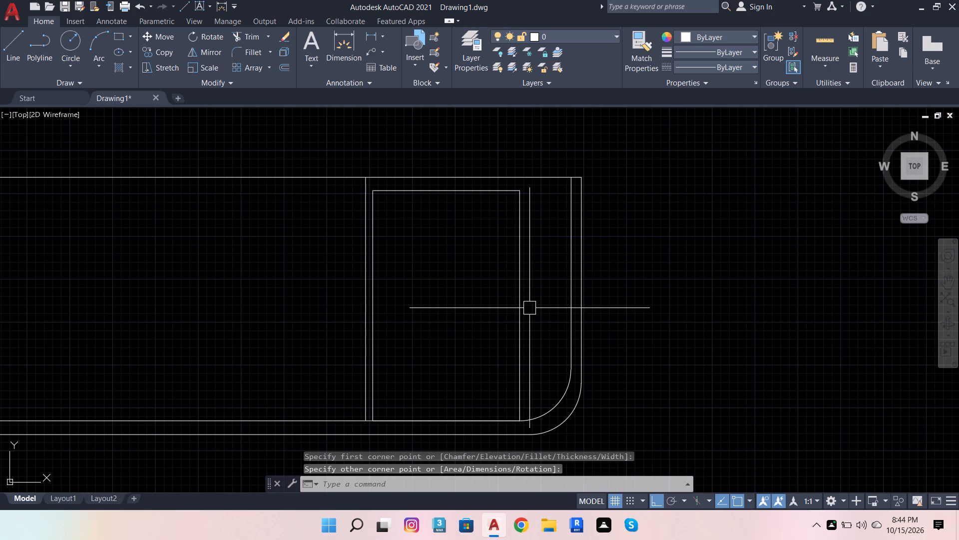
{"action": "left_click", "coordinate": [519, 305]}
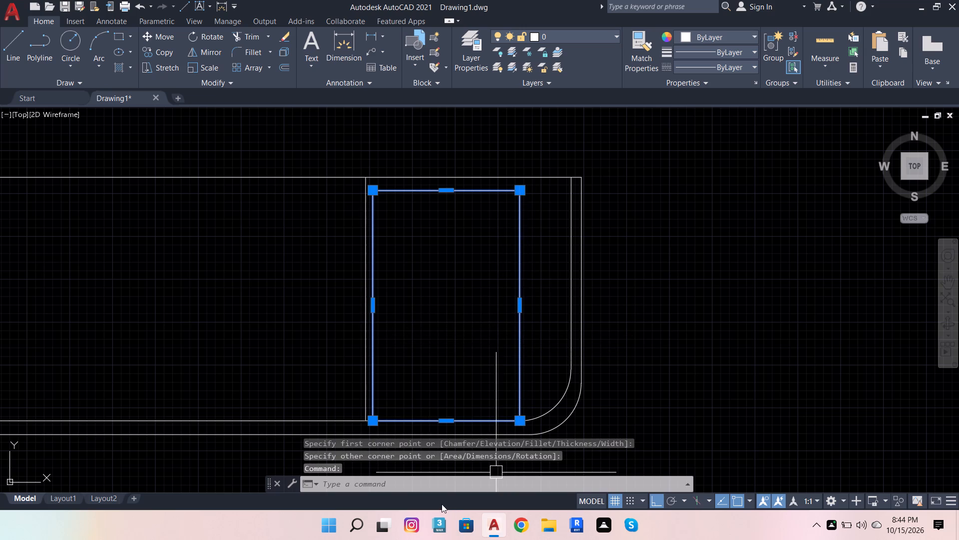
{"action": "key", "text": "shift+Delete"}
Draw a rectangle about 10" wide by 1' deep inside the side cabinet compartment, clear of its surrounding lines.
{"action": "left_click", "coordinate": [116, 35]}
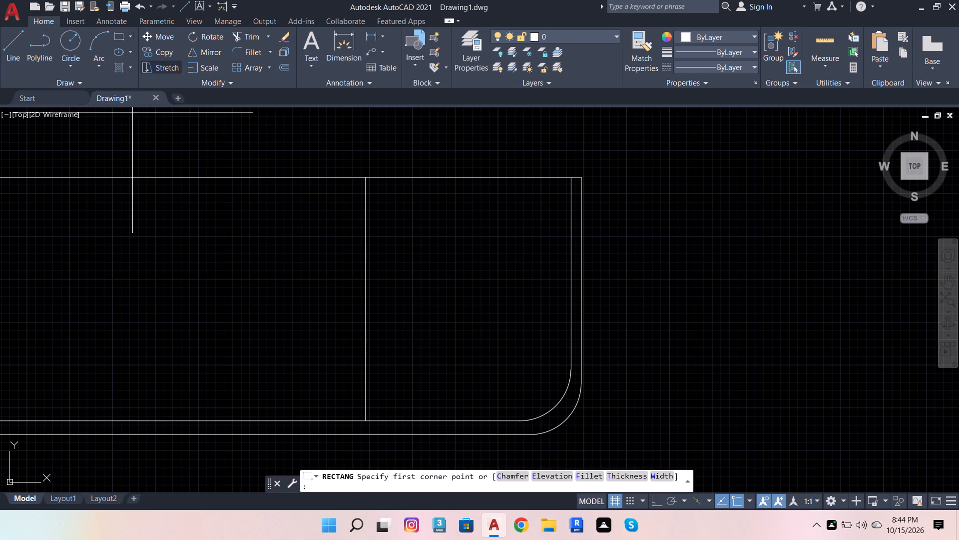
{"action": "left_click", "coordinate": [538, 402]}
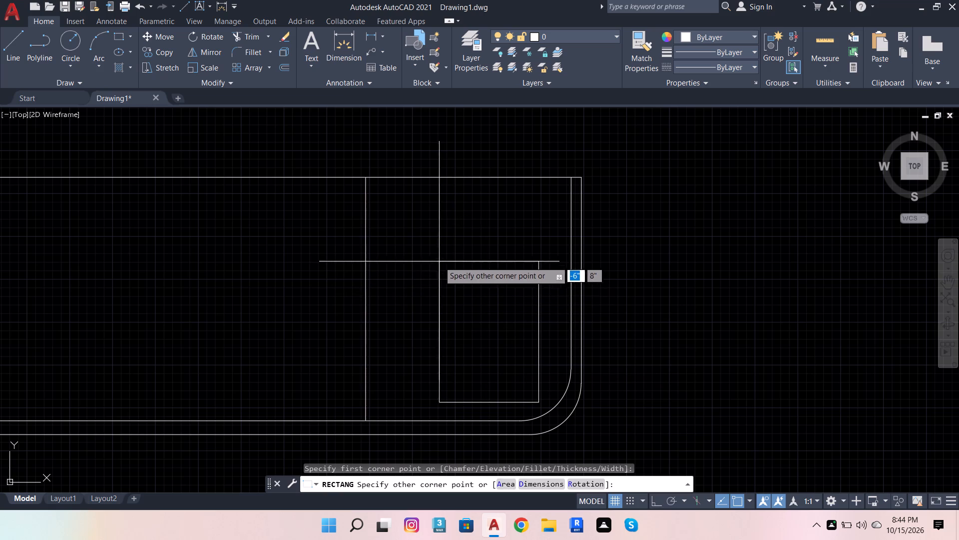
{"action": "left_click", "coordinate": [374, 188]}
{"action": "scroll", "coordinate": [548, 343], "scroll_direction": "down", "scroll_amount": 3}
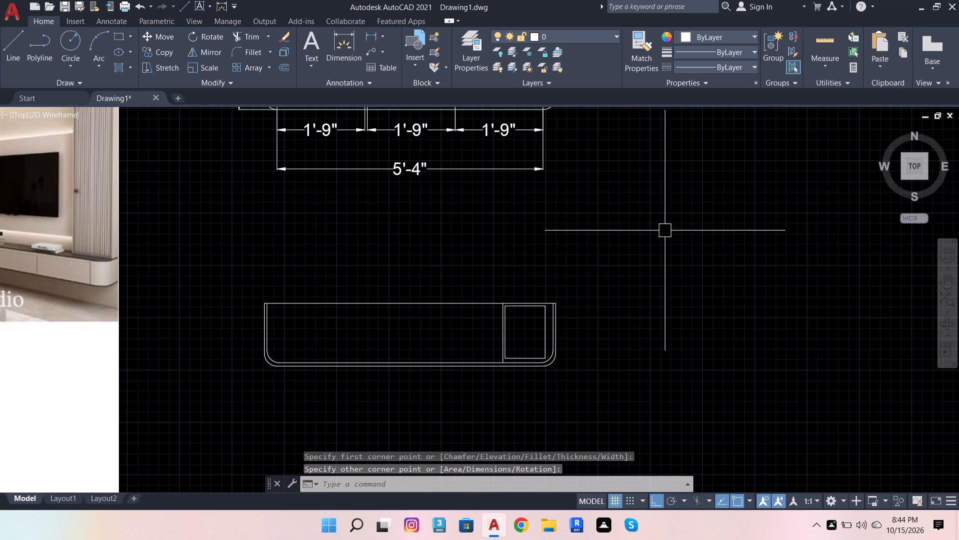
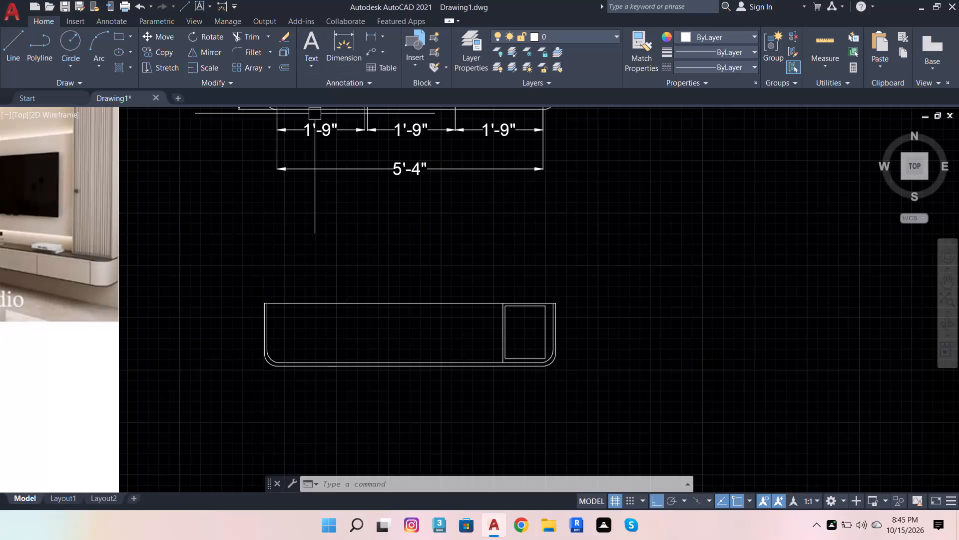
Start the front elevation's base unit below the copied section with a 1'6" vertical left side, following the reference's Front View.
{"action": "scroll", "coordinate": [419, 239], "scroll_direction": "down", "scroll_amount": 3}
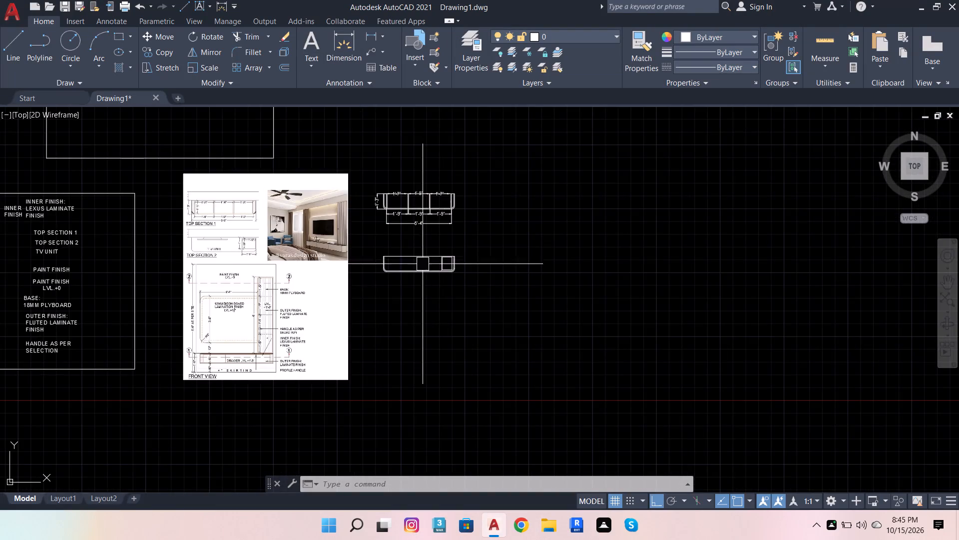
{"action": "scroll", "coordinate": [232, 331], "scroll_direction": "up", "scroll_amount": 2}
{"action": "scroll", "coordinate": [242, 258], "scroll_direction": "down", "scroll_amount": 1}
{"action": "scroll", "coordinate": [231, 256], "scroll_direction": "up", "scroll_amount": 1}
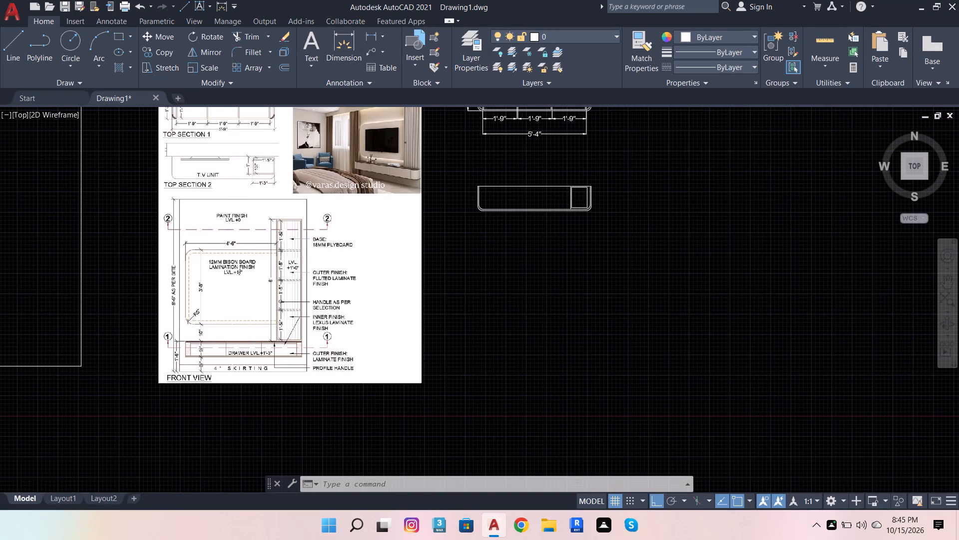
{"action": "scroll", "coordinate": [231, 256], "scroll_direction": "up", "scroll_amount": 1}
{"action": "scroll", "coordinate": [274, 224], "scroll_direction": "down", "scroll_amount": 1}
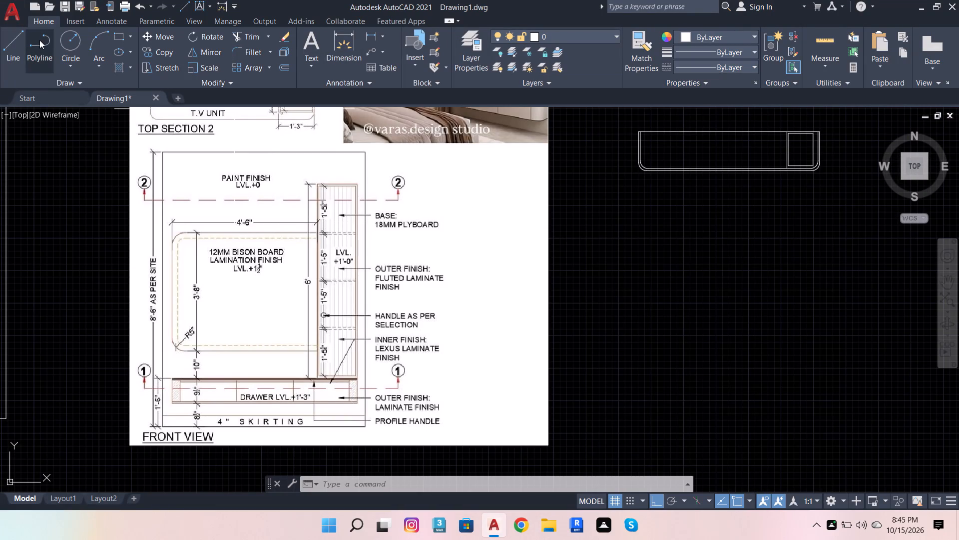
{"action": "left_click", "coordinate": [10, 48]}
{"action": "scroll", "coordinate": [273, 280], "scroll_direction": "down", "scroll_amount": 2}
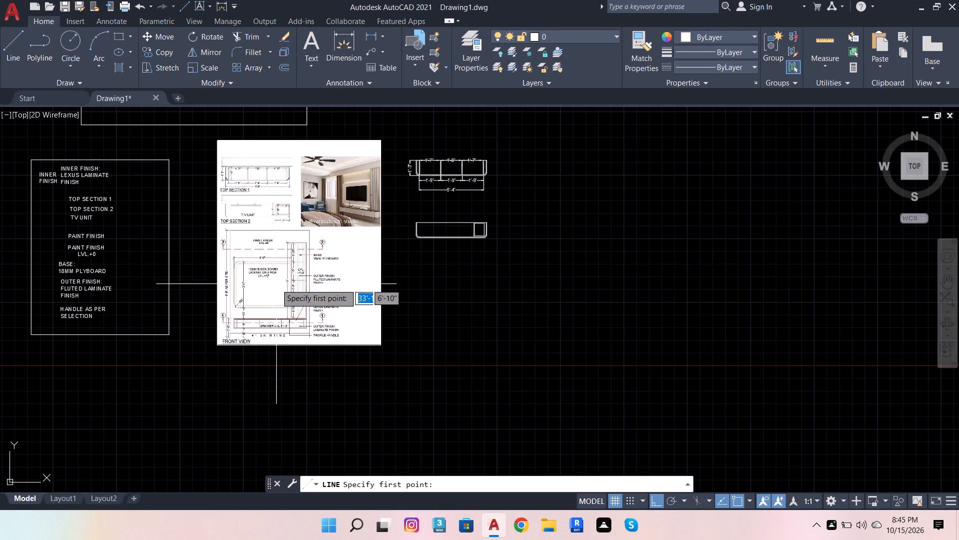
{"action": "scroll", "coordinate": [430, 329], "scroll_direction": "up", "scroll_amount": 1}
{"action": "left_click", "coordinate": [438, 316]}
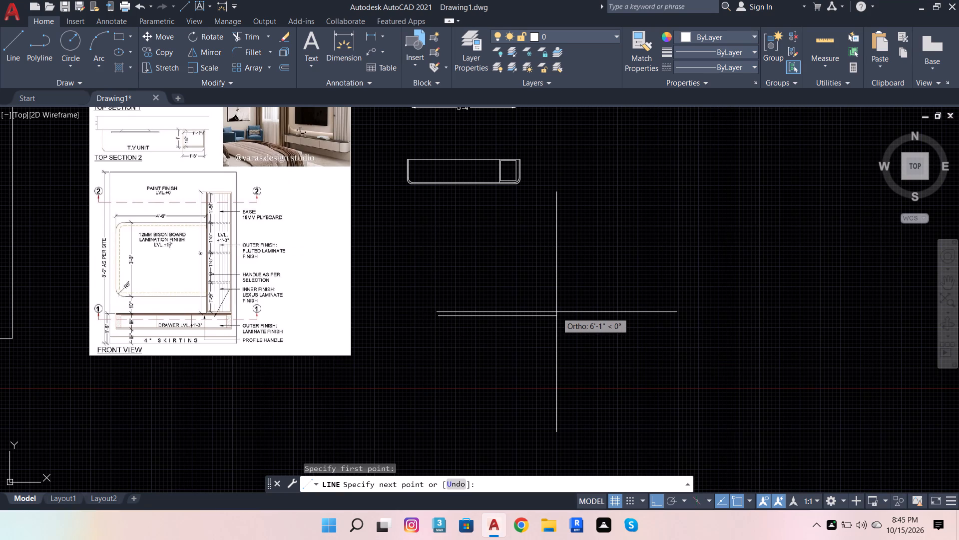
{"action": "left_click", "coordinate": [571, 318]}
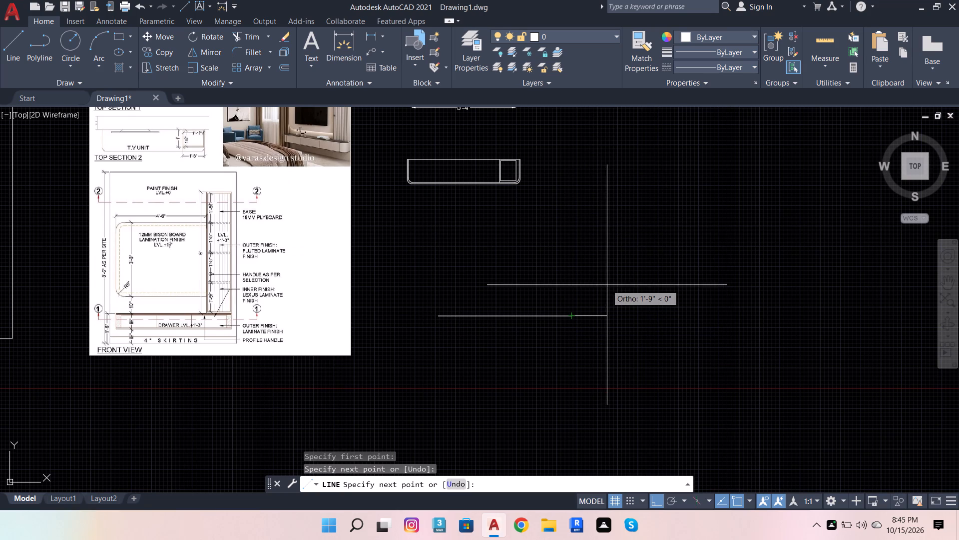
{"action": "key", "text": "ctrl+z"}
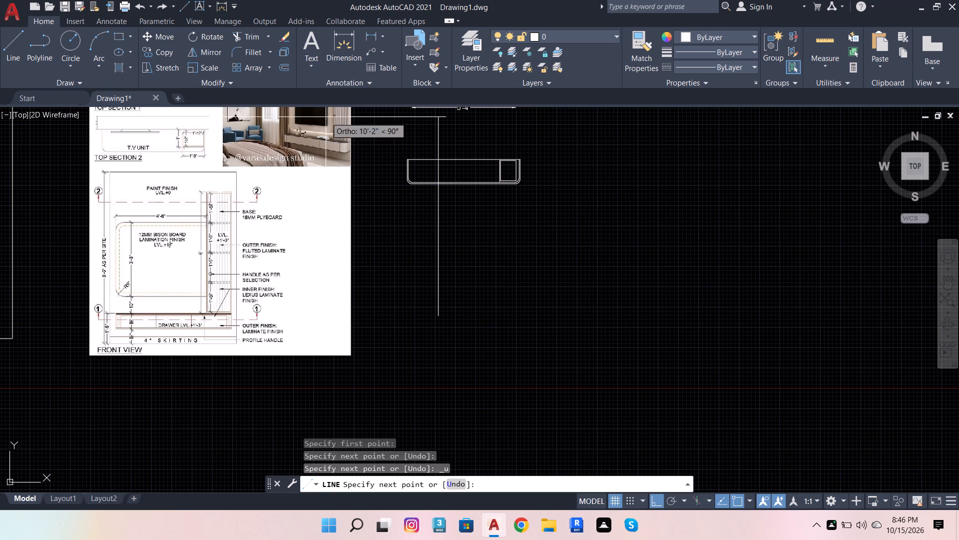
{"action": "scroll", "coordinate": [88, 294], "scroll_direction": "up", "scroll_amount": 2}
{"action": "scroll", "coordinate": [235, 308], "scroll_direction": "down", "scroll_amount": 2}
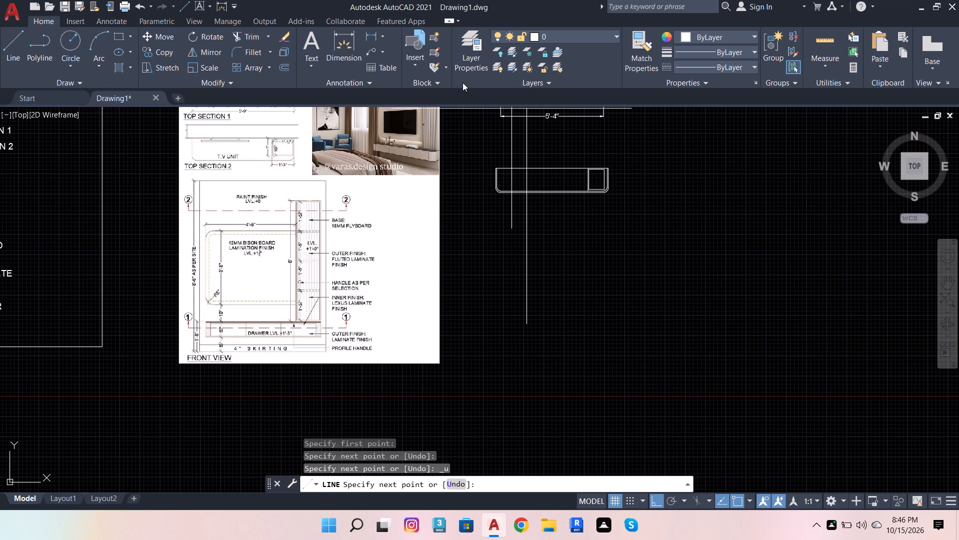
{"action": "type", "text": "1'6"}
{"action": "key", "text": "Return"}
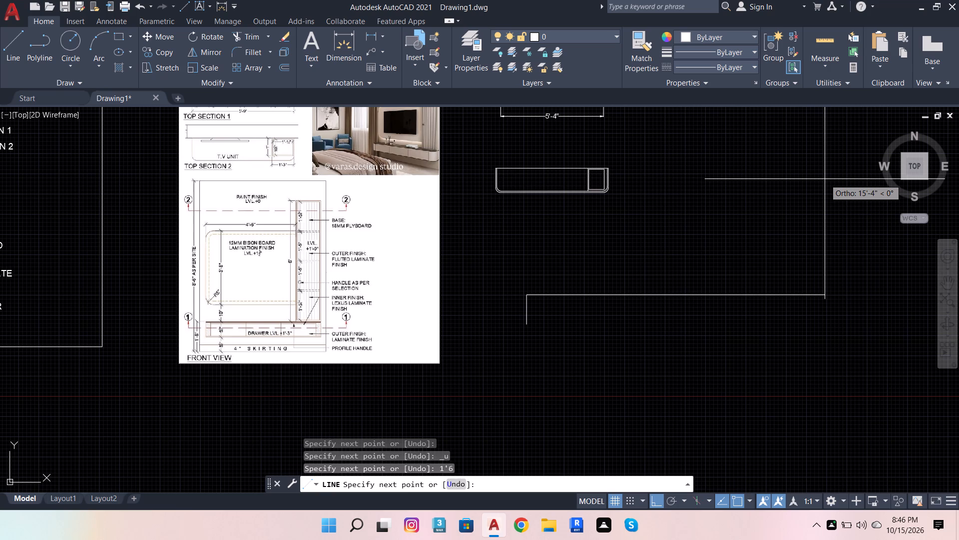
Complete the base unit outline with 4'6" and 1'3" top segments, a 1'6" right side, and a bottom line back to the start.
{"action": "type", "text": "4'"}
{"action": "key", "text": "6"}
{"action": "key", "text": "Return"}
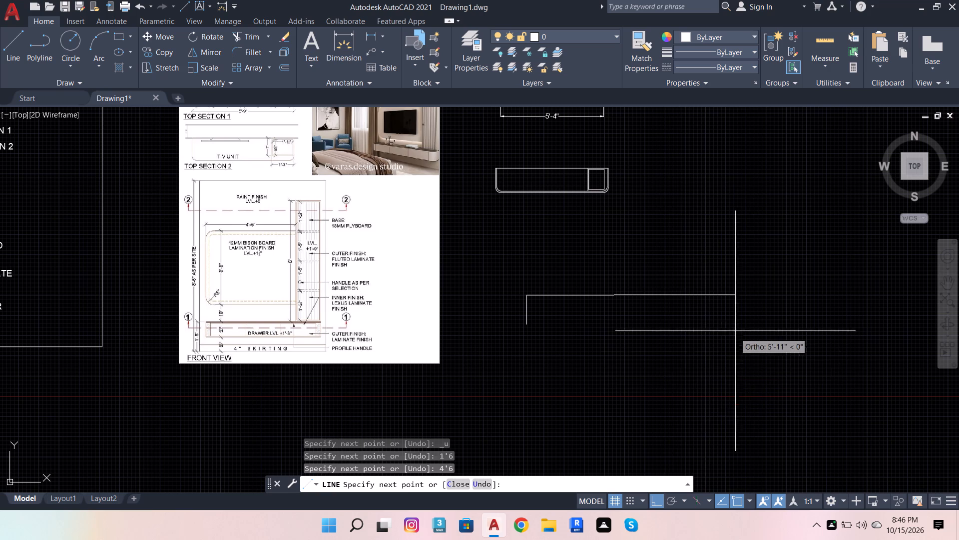
{"action": "type", "text": "1'"}
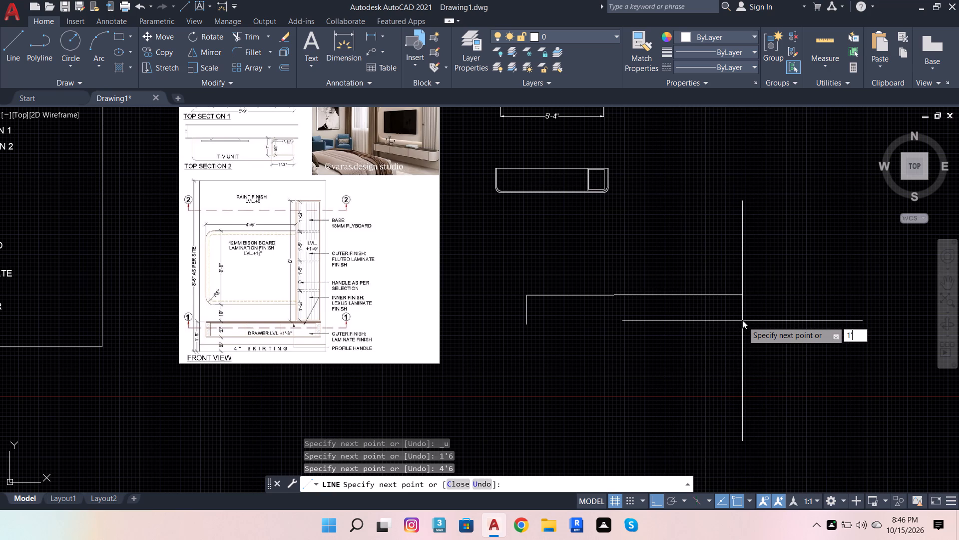
{"action": "key", "text": "3"}
{"action": "key", "text": "Return"}
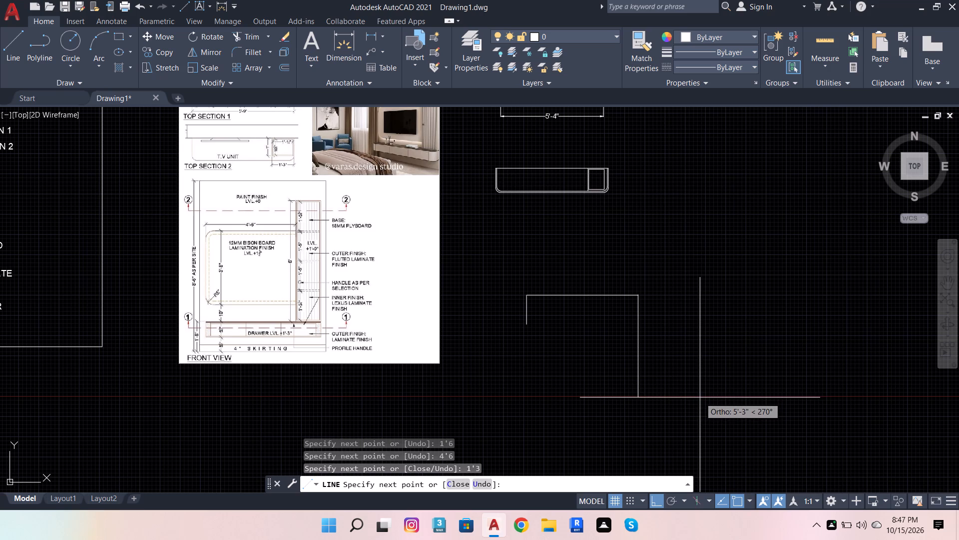
{"action": "key", "text": "1"}
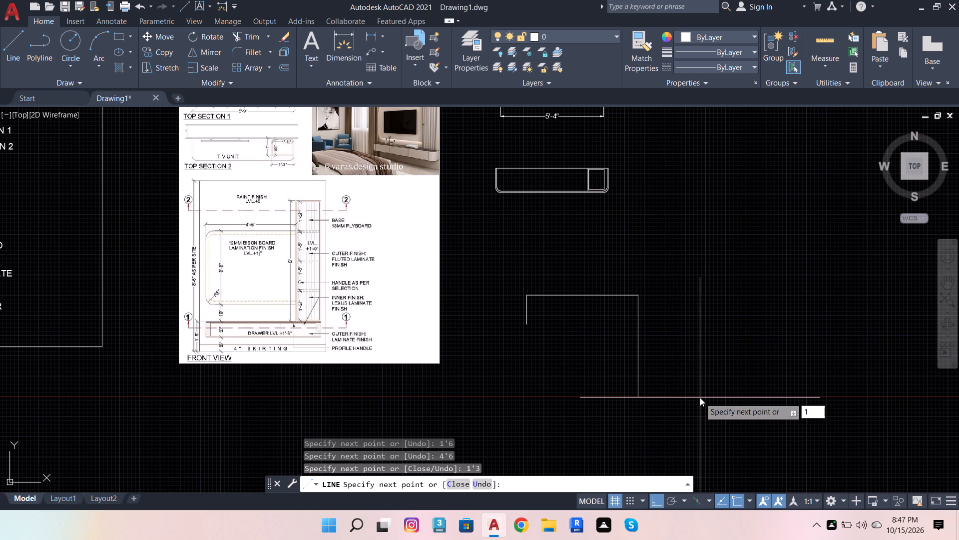
{"action": "key", "text": "apostrophe"}
{"action": "key", "text": "6"}
{"action": "key", "text": "Return"}
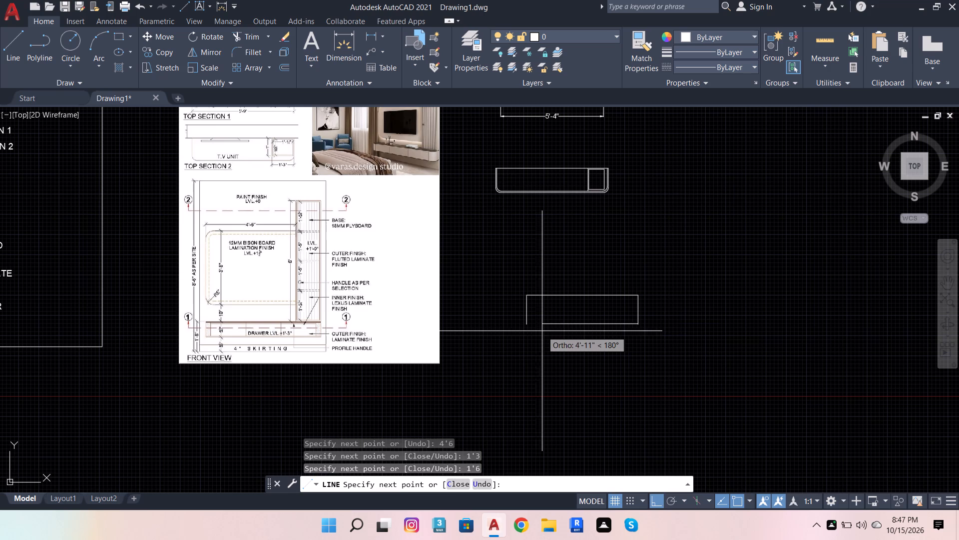
{"action": "left_click", "coordinate": [530, 323]}
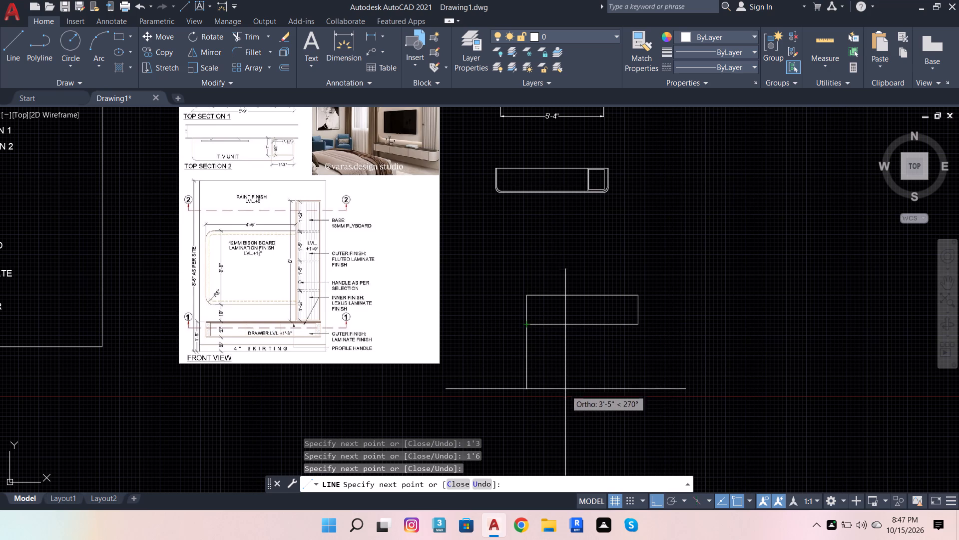
{"action": "key", "text": "Escape"}
Draw three consecutive 1'5" line segments straight up from the base unit's top-right corner as the tall side cabinet's right side.
{"action": "key", "text": "space"}
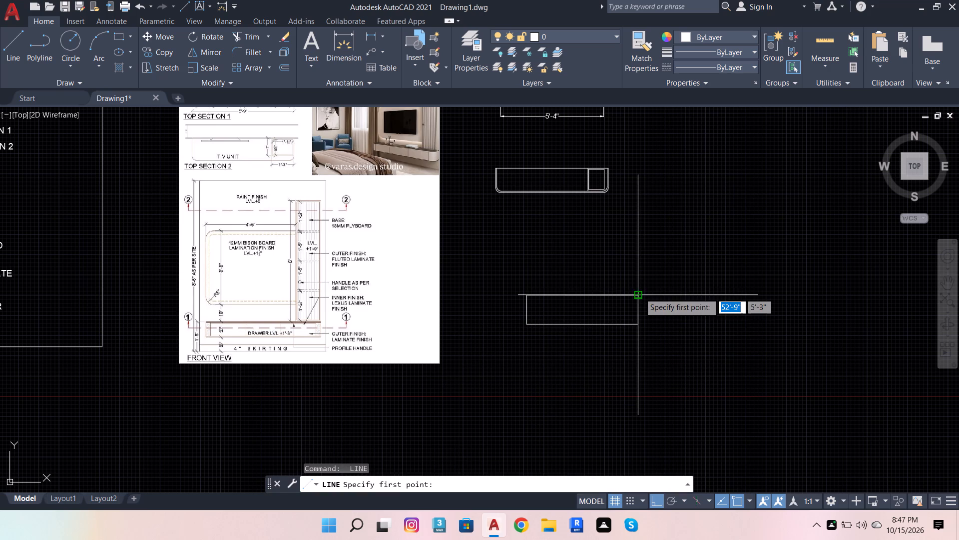
{"action": "left_click", "coordinate": [639, 293]}
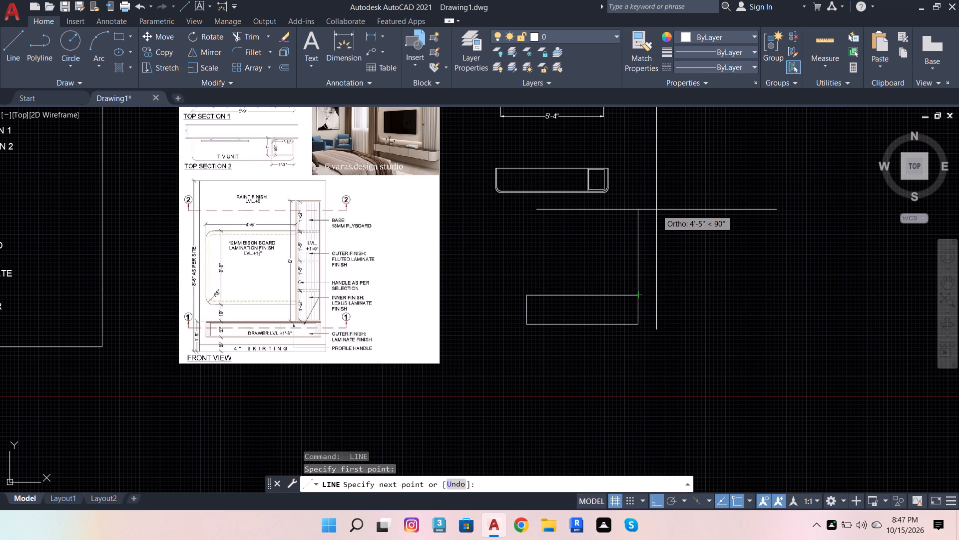
{"action": "type", "text": "1'5"}
{"action": "key", "text": "Return"}
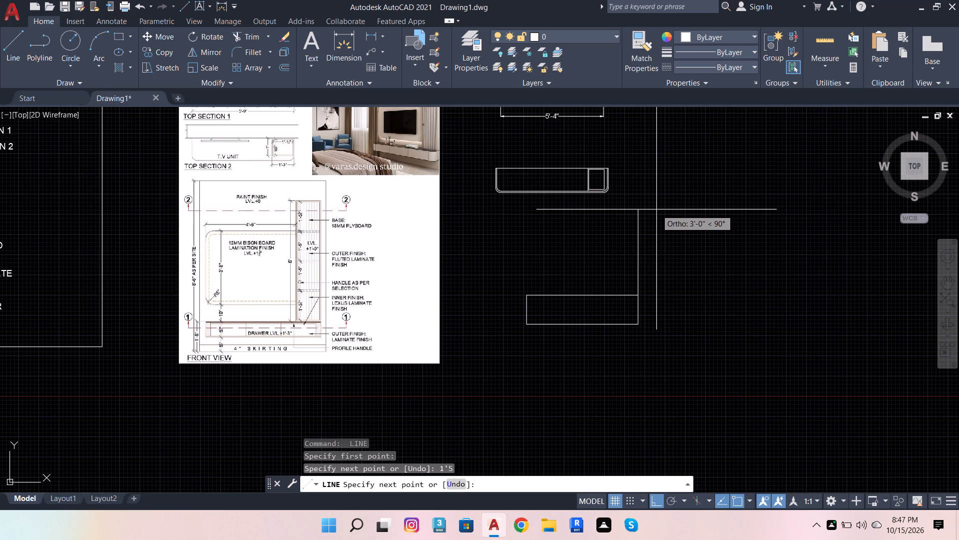
{"action": "type", "text": "1'5"}
{"action": "key", "text": "Return"}
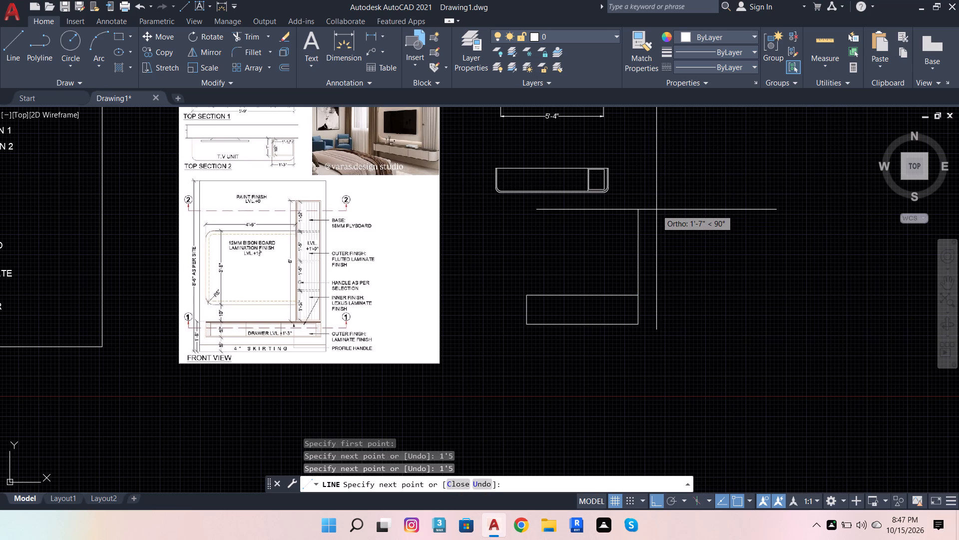
{"action": "type", "text": "1'5"}
{"action": "key", "text": "Return"}
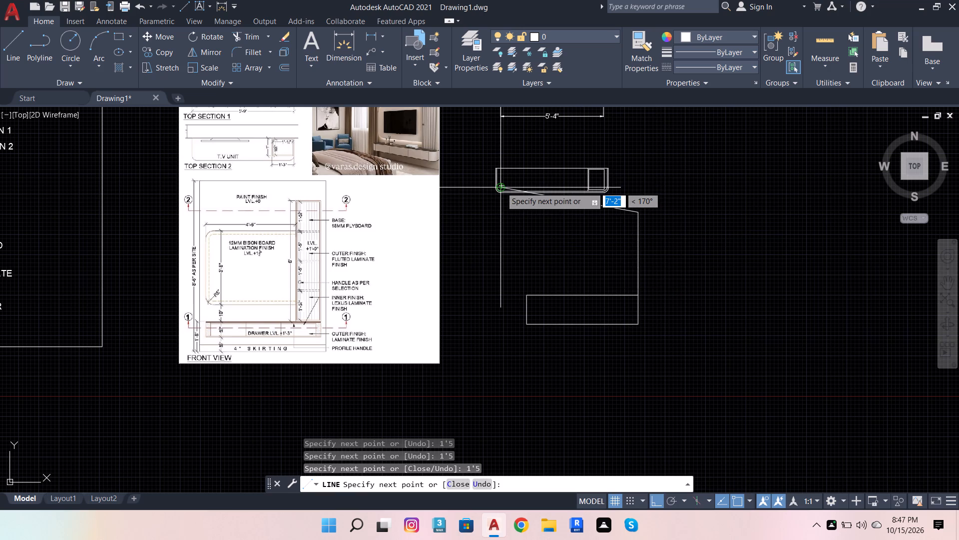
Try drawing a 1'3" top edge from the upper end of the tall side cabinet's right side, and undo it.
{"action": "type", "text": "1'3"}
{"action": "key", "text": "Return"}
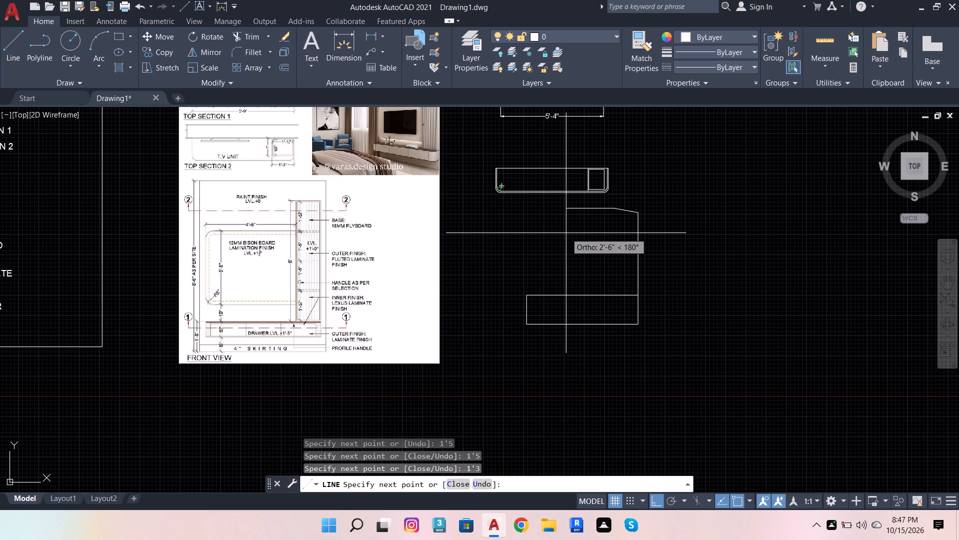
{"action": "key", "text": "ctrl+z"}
Draw the tall side cabinet's 1'3" horizontal top edge and its left side down to the base unit's top line.
{"action": "type", "text": "1'3"}
{"action": "key", "text": "Return"}
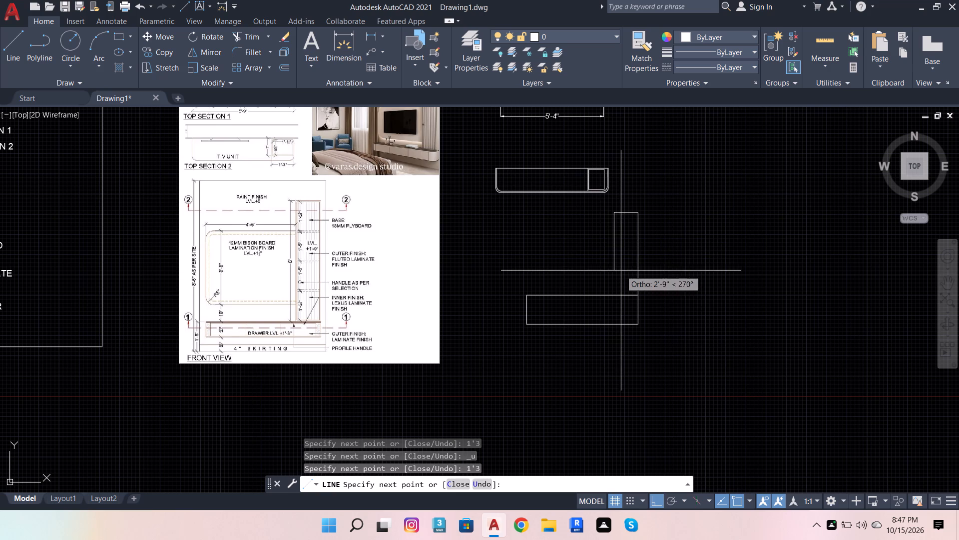
{"action": "left_click", "coordinate": [611, 298]}
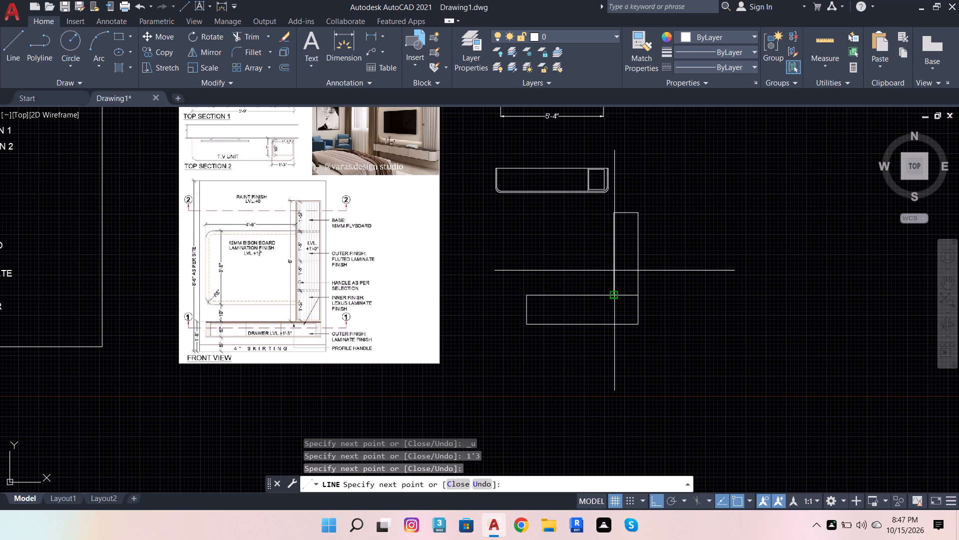
{"action": "key", "text": "space"}
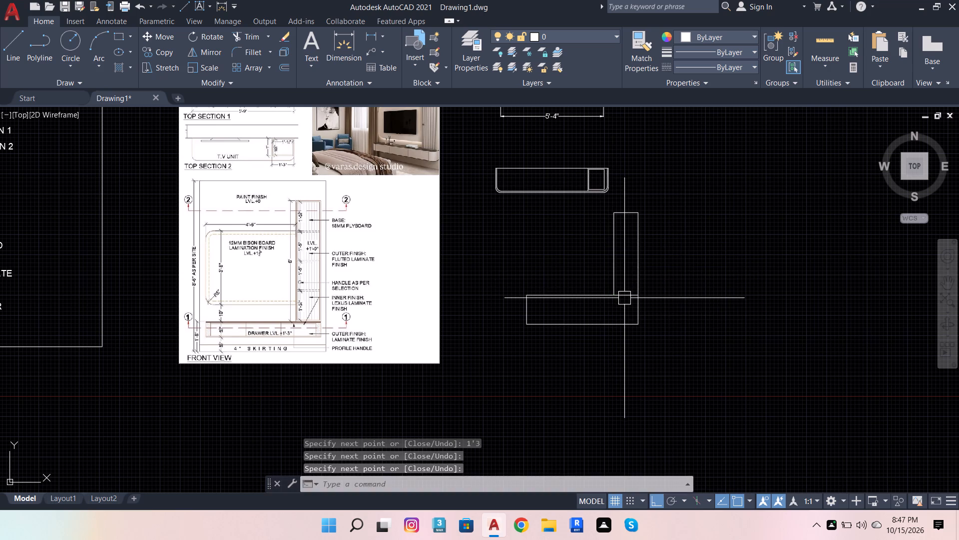
Draw two horizontal divider lines across the tall side cabinet from the joints of the 1'5" segments, passing beyond its left side.
{"action": "key", "text": "space"}
{"action": "scroll", "coordinate": [621, 267], "scroll_direction": "up", "scroll_amount": 1}
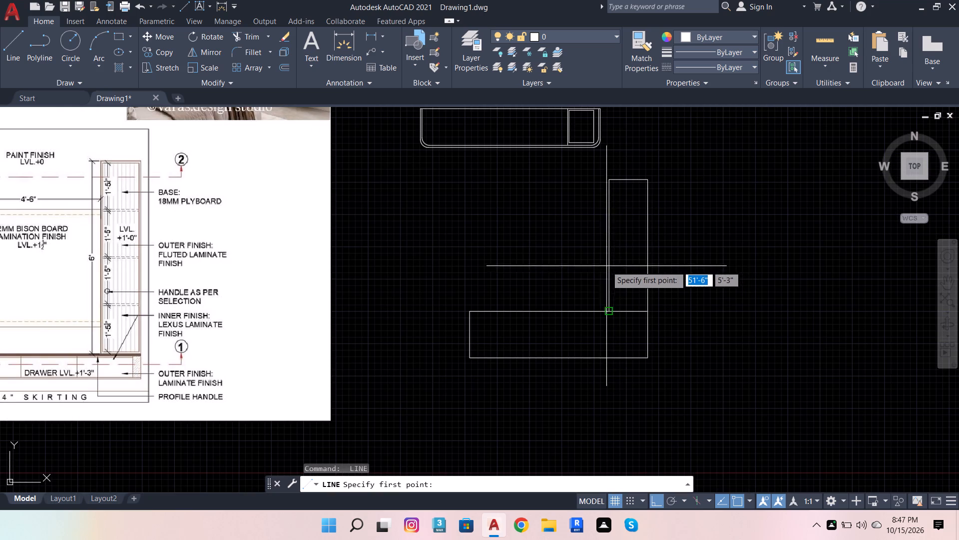
{"action": "left_click", "coordinate": [650, 264]}
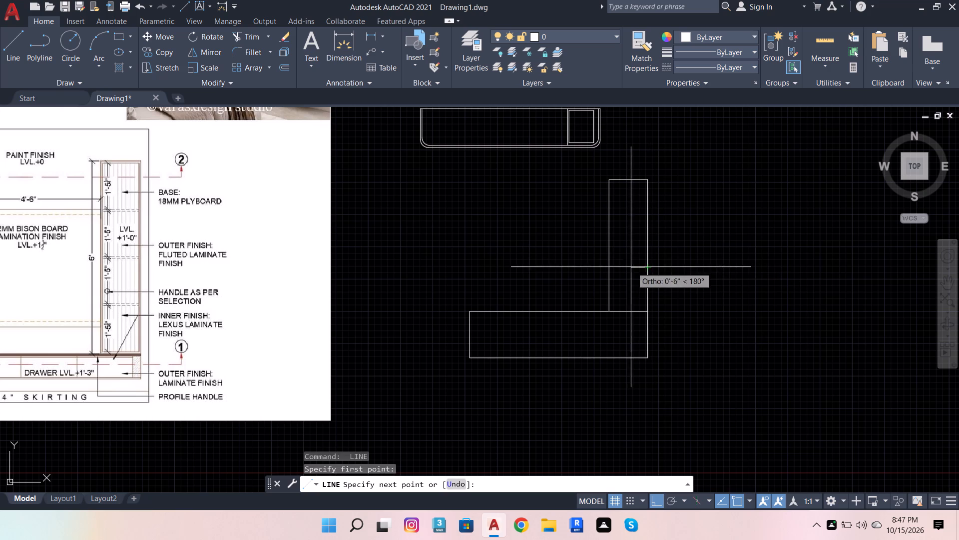
{"action": "left_click", "coordinate": [600, 268]}
{"action": "key", "text": "space"}
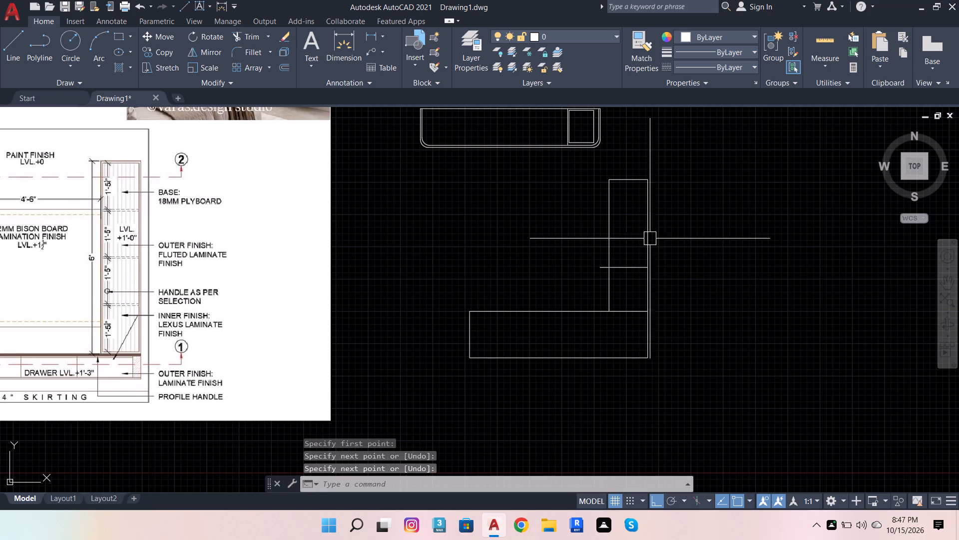
{"action": "key", "text": "space"}
{"action": "left_click", "coordinate": [646, 221]}
{"action": "left_click", "coordinate": [583, 235]}
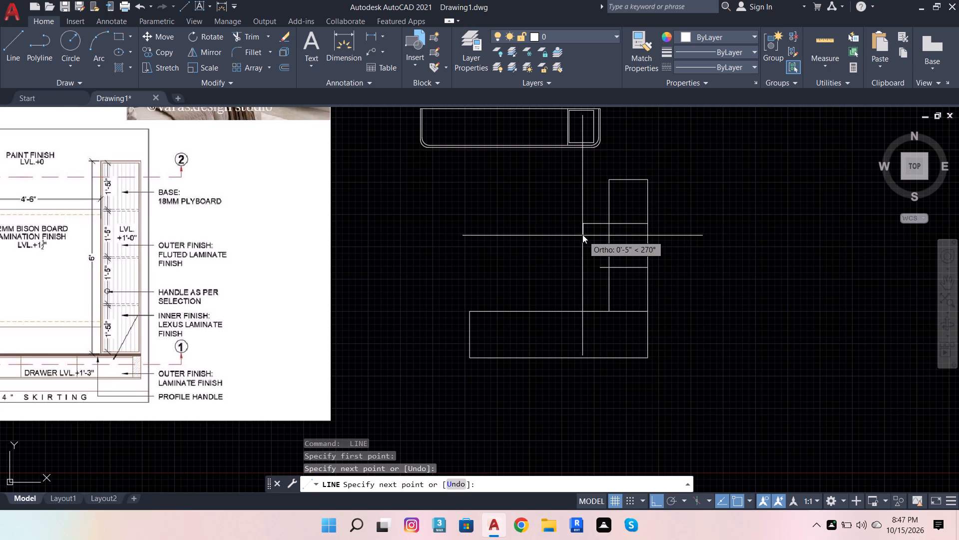
{"action": "key", "text": "v"}
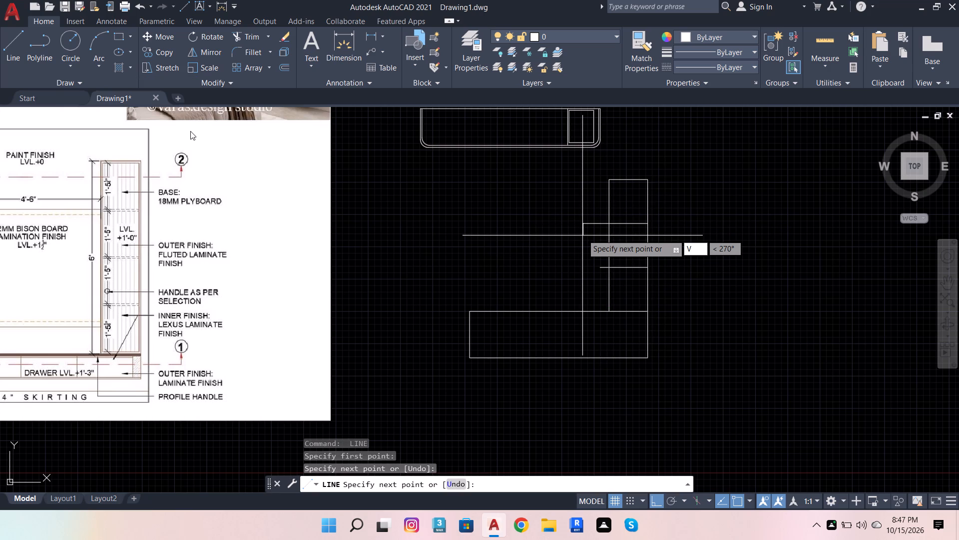
{"action": "key", "text": "Escape"}
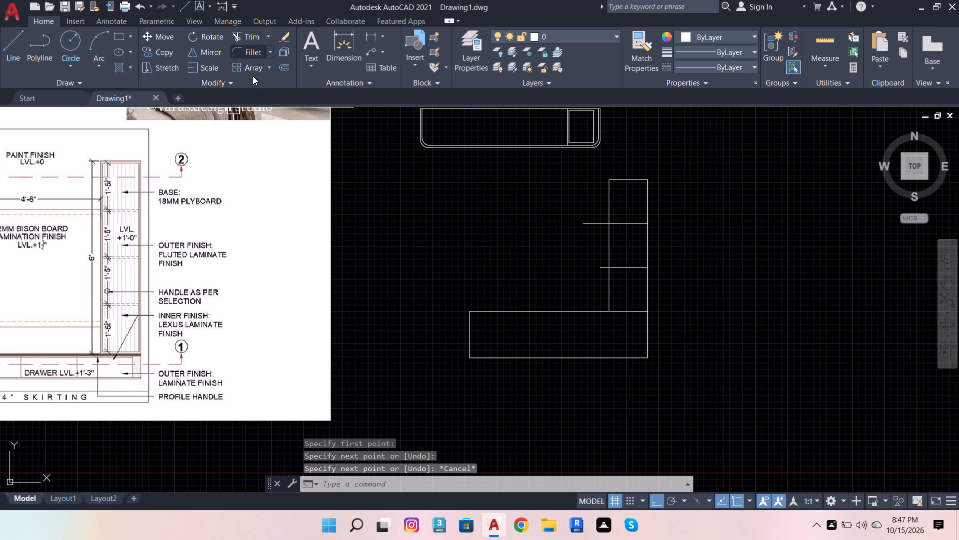
Trim the overhanging ends of both divider lines back to the tall side cabinet's left side.
{"action": "left_click", "coordinate": [245, 32]}
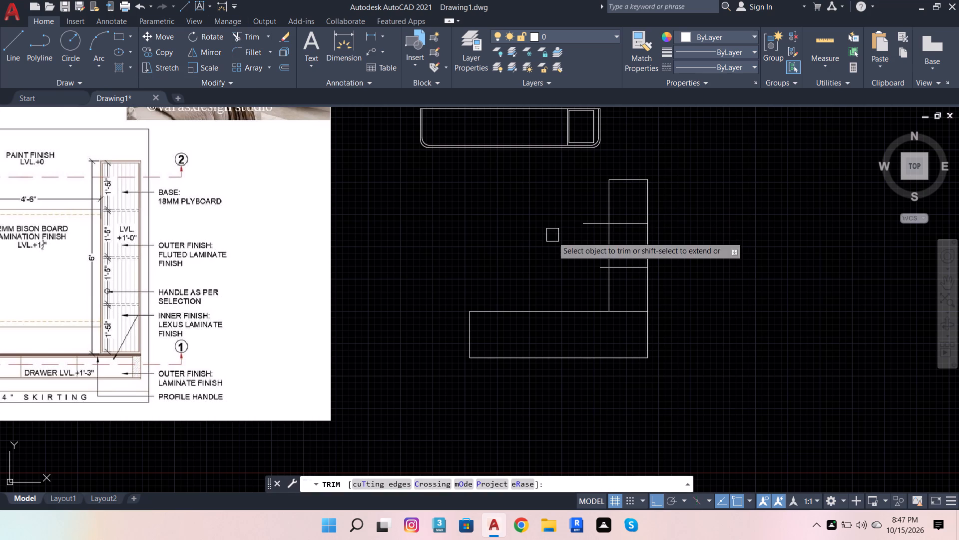
{"action": "left_click", "coordinate": [582, 223]}
{"action": "left_click", "coordinate": [595, 268]}
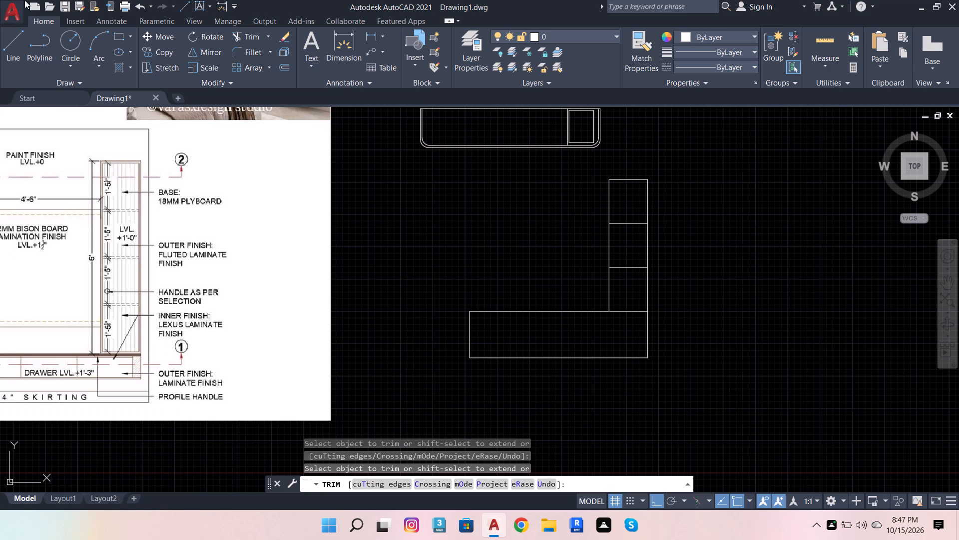
Dimension the height of the tall side cabinet's top compartment, placing the dimension just outside its right side.
{"action": "left_click", "coordinate": [336, 43]}
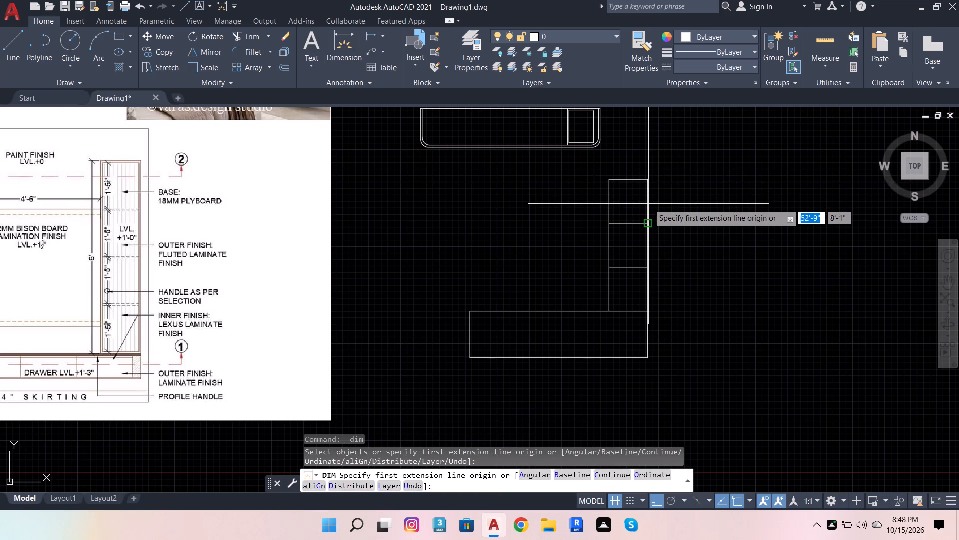
{"action": "left_click", "coordinate": [649, 199]}
{"action": "left_click", "coordinate": [662, 199]}
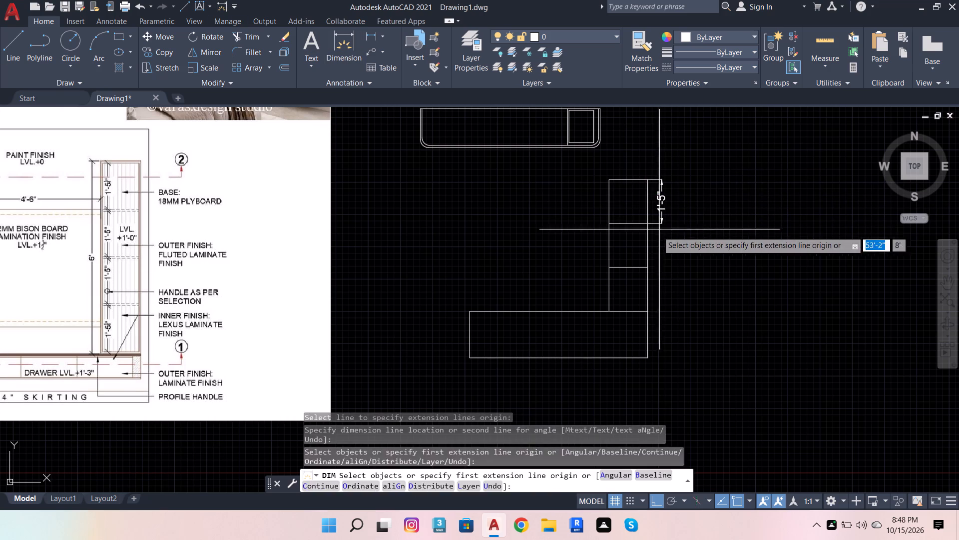
Dimension the heights of the tall side cabinet's middle and bottom compartments, placing both dimensions just outside its right side.
{"action": "left_click", "coordinate": [648, 242]}
{"action": "left_click", "coordinate": [664, 248]}
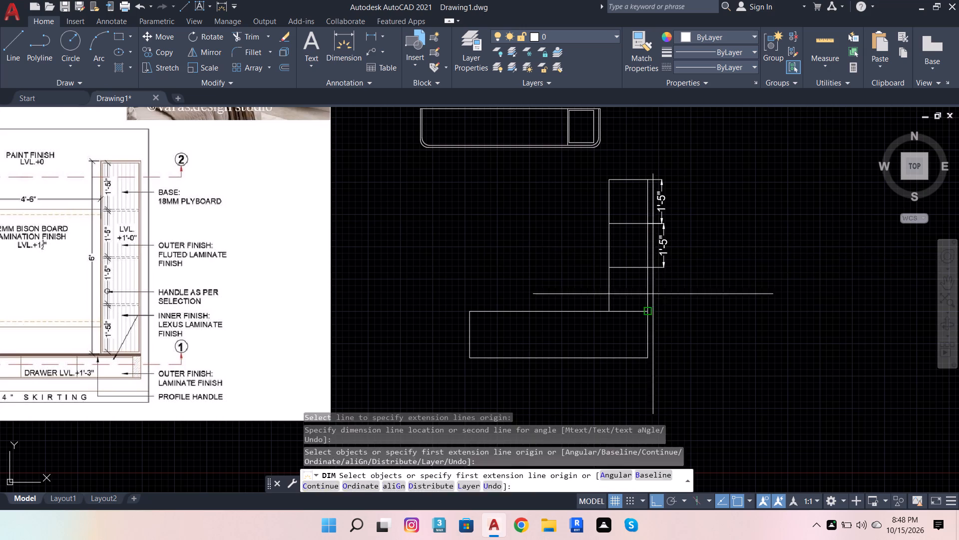
{"action": "left_click", "coordinate": [646, 285]}
{"action": "left_click", "coordinate": [663, 285]}
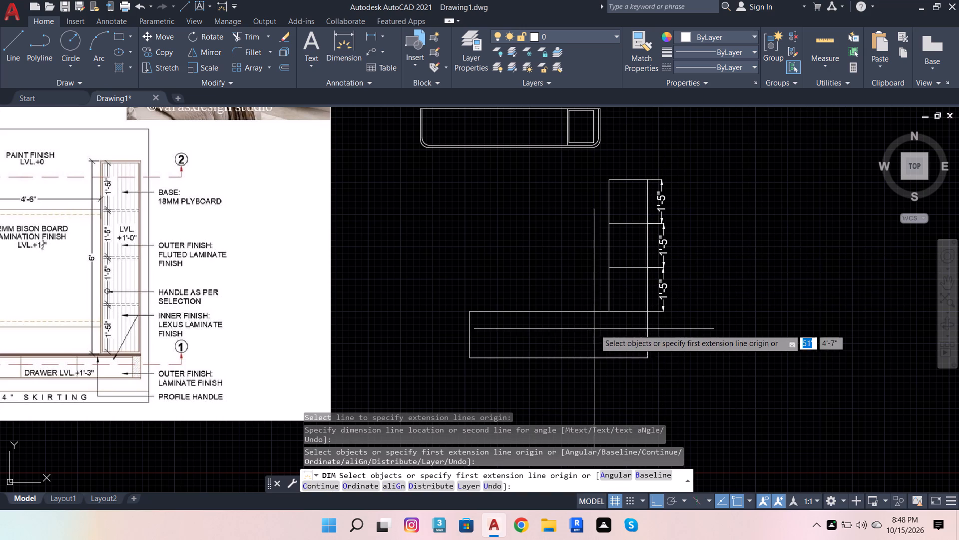
Dimension the base unit's overall width below it and its height outside its left side.
{"action": "left_click", "coordinate": [548, 362]}
{"action": "left_click", "coordinate": [550, 388]}
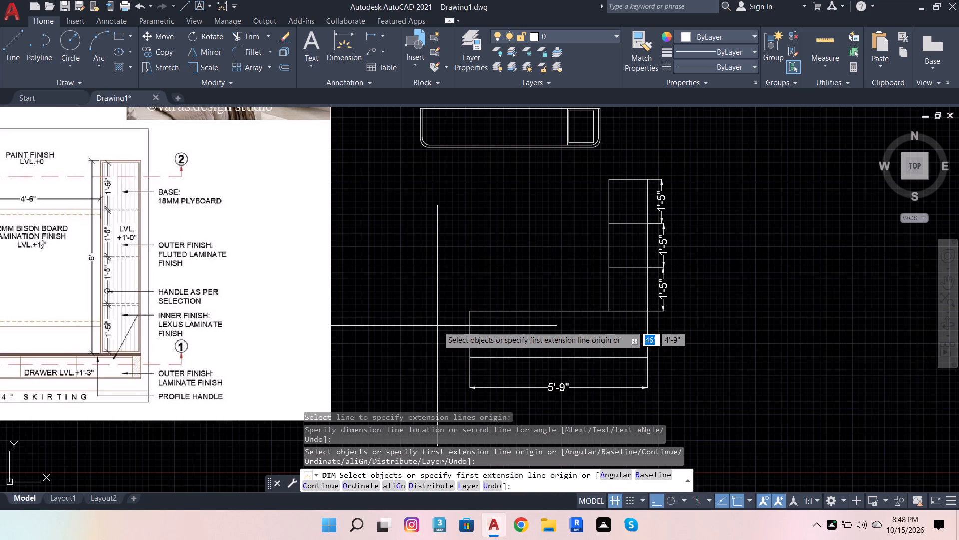
{"action": "left_click", "coordinate": [470, 334]}
{"action": "left_click", "coordinate": [424, 342]}
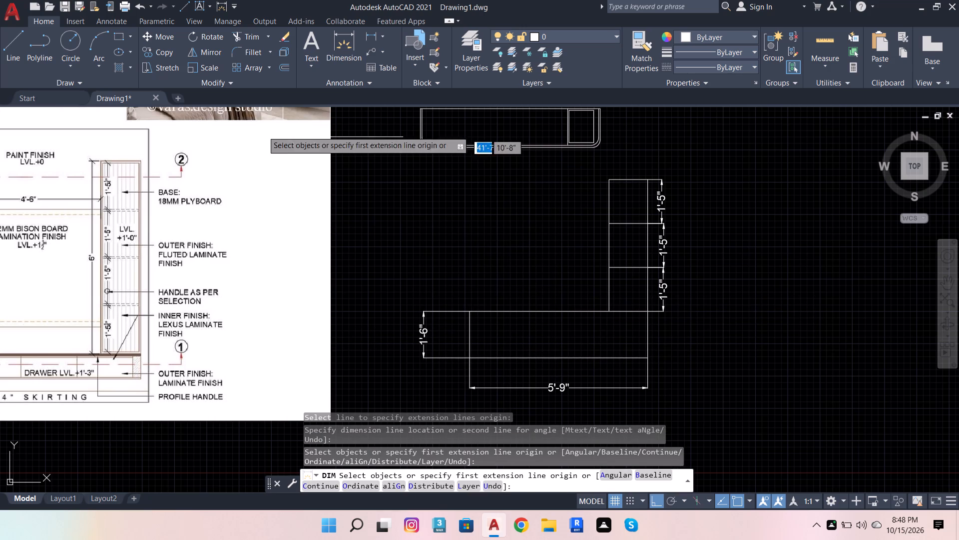
Offset the base unit's top line upward by 10" for the TV panel's bottom edge.
{"action": "left_click", "coordinate": [287, 62]}
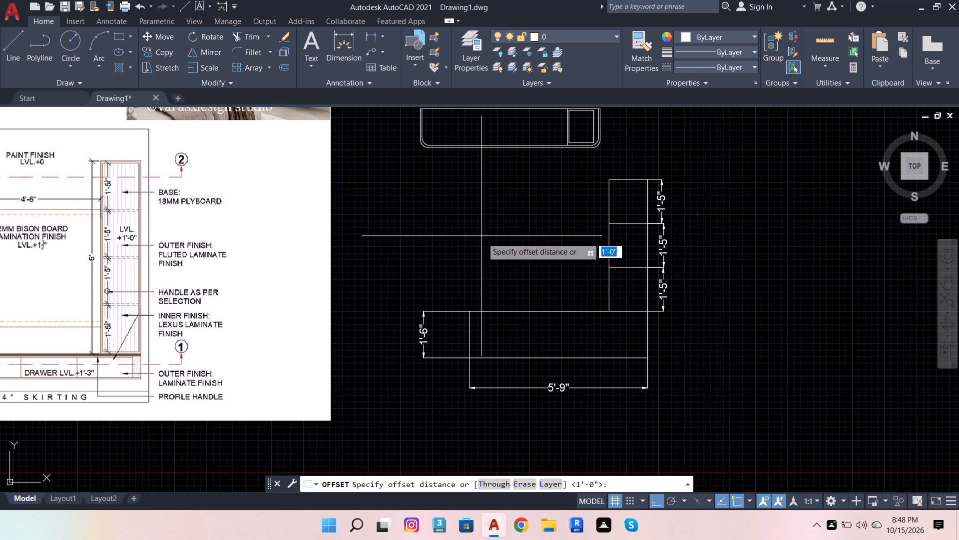
{"action": "left_click", "coordinate": [470, 312]}
{"action": "key", "text": "1"}
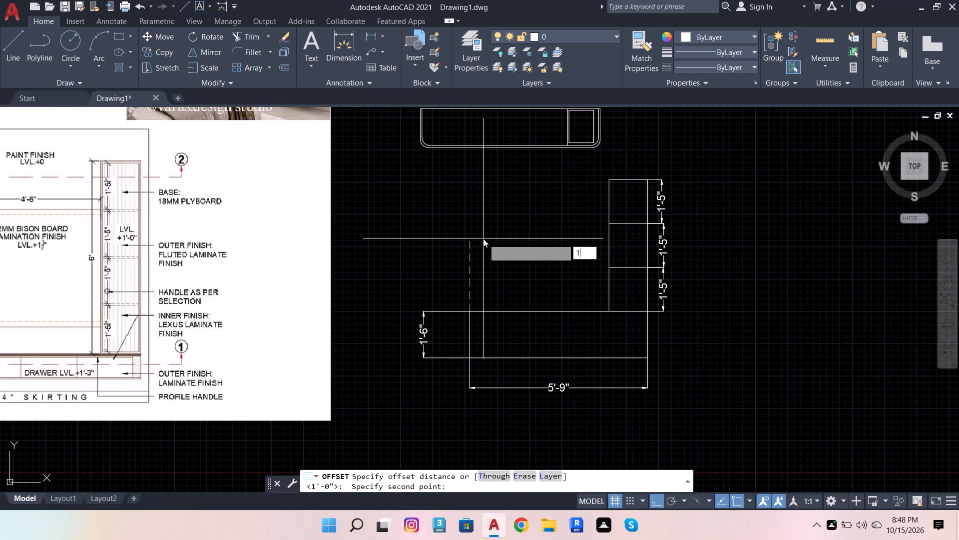
{"action": "key", "text": "0"}
{"action": "key", "text": "Return"}
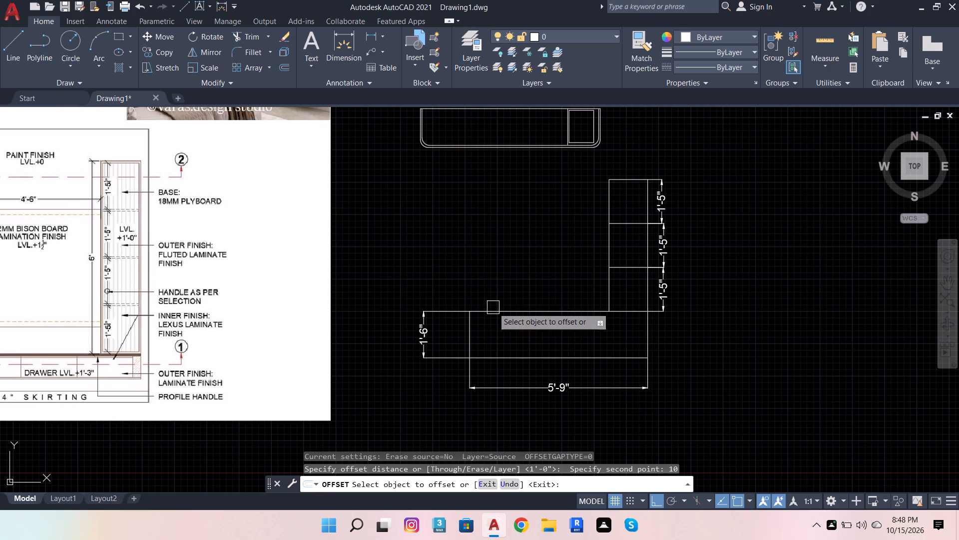
{"action": "left_click", "coordinate": [493, 307]}
{"action": "left_click", "coordinate": [496, 281]}
Offset the TV panel's bottom edge upward by 3'8" to create its top edge.
{"action": "scroll", "coordinate": [432, 402], "scroll_direction": "down", "scroll_amount": 1}
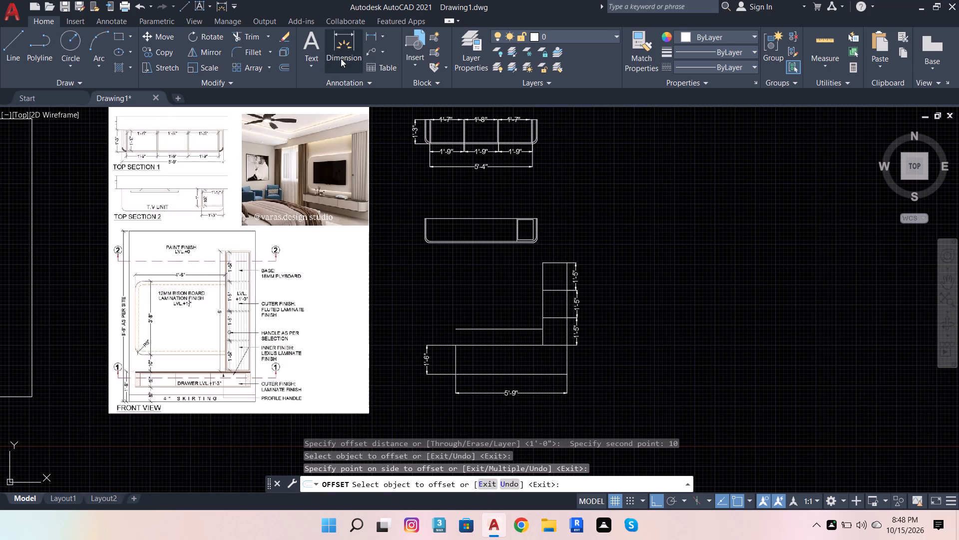
{"action": "left_click", "coordinate": [285, 68]}
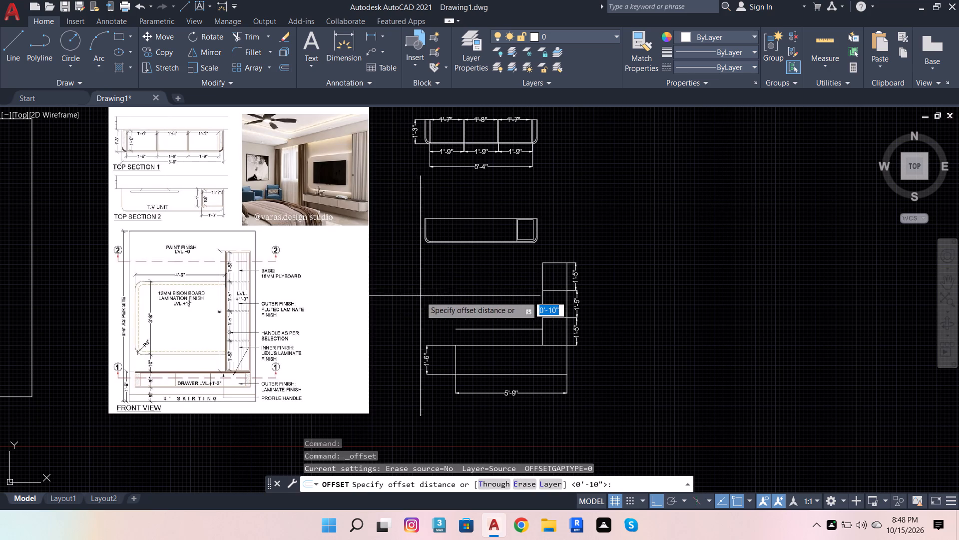
{"action": "left_click", "coordinate": [455, 327]}
{"action": "type", "text": "3'8"}
{"action": "key", "text": "Return"}
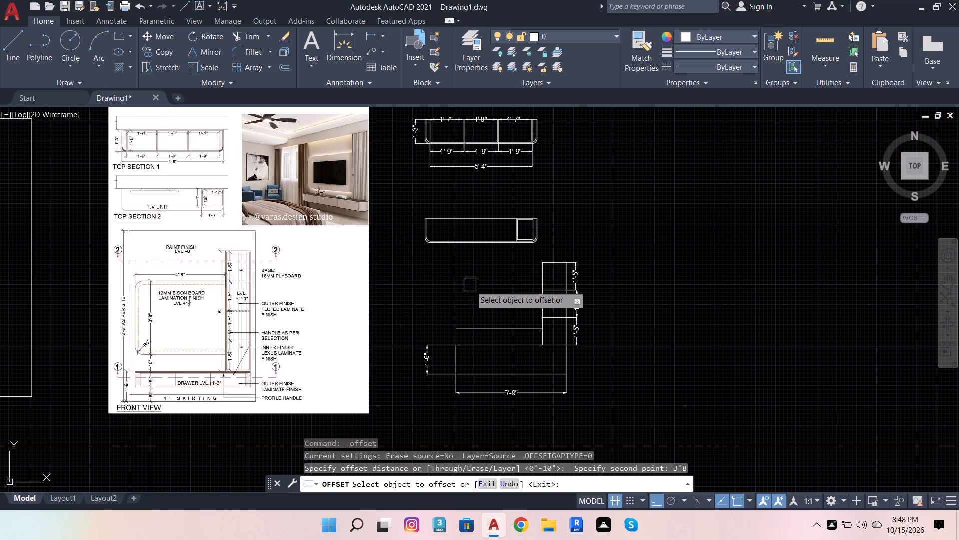
{"action": "left_click", "coordinate": [496, 322]}
{"action": "left_click", "coordinate": [502, 330]}
{"action": "left_click", "coordinate": [501, 293]}
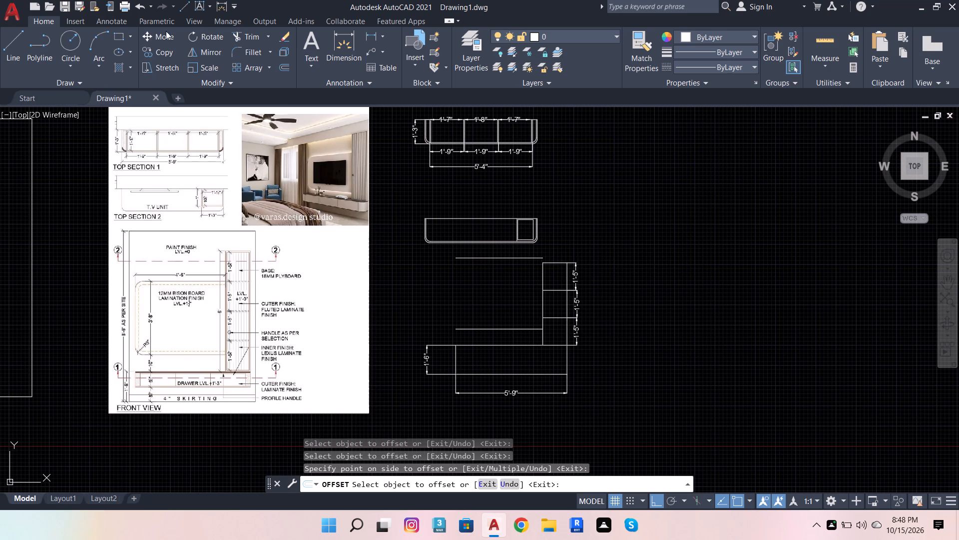
{"action": "scroll", "coordinate": [549, 252], "scroll_direction": "up", "scroll_amount": 2}
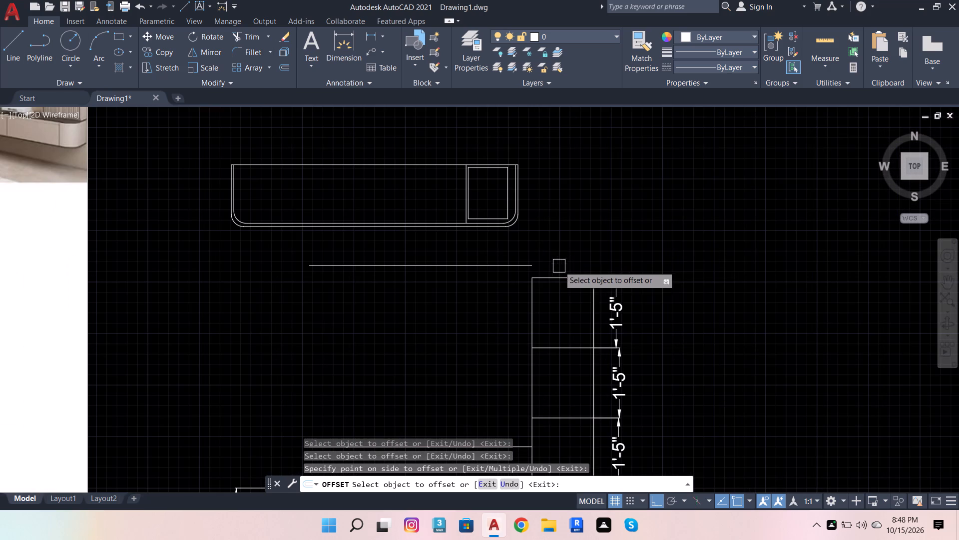
{"action": "key", "text": "Escape"}
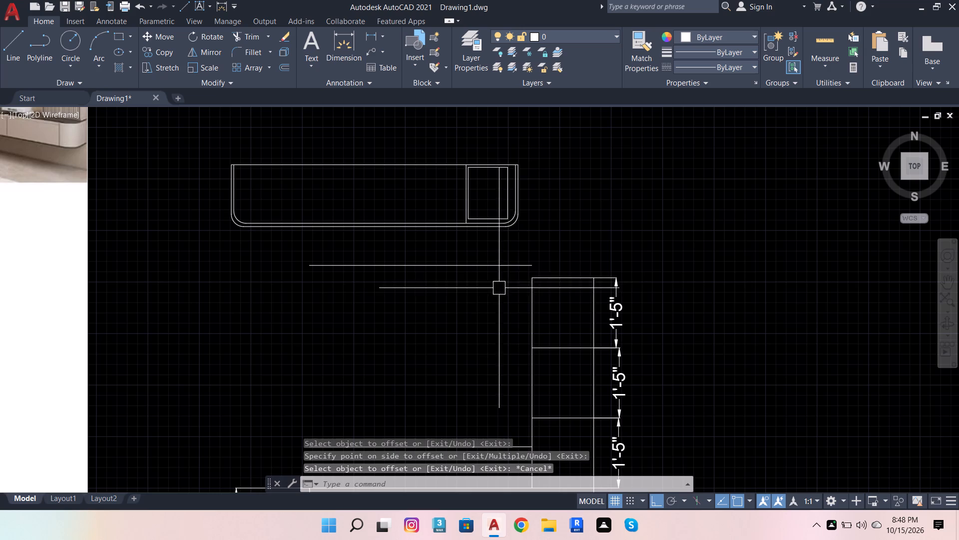
Copy the tall side cabinet's top edge, uppermost right-side segment and its dimension 1'-5" upward to form a fourth compartment.
{"action": "scroll", "coordinate": [564, 268], "scroll_direction": "up", "scroll_amount": 2}
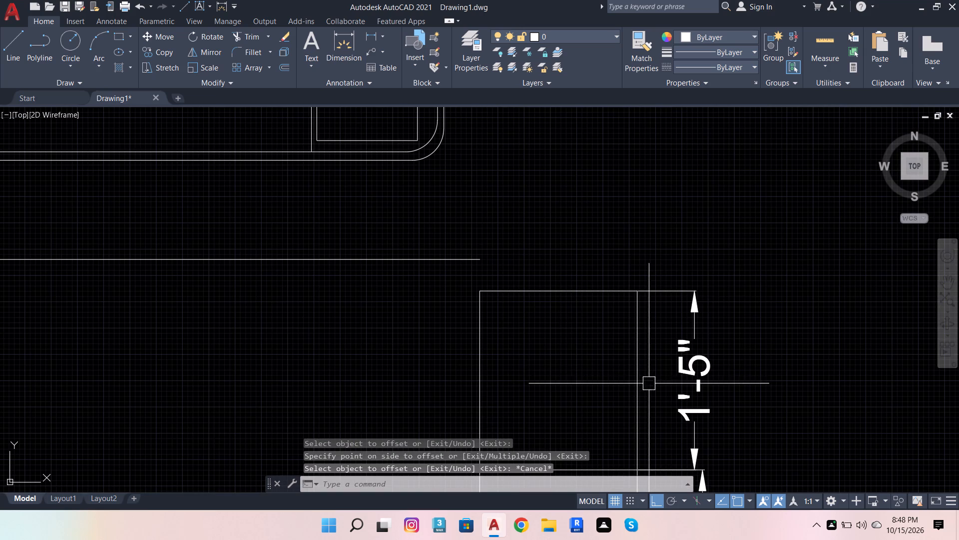
{"action": "left_click", "coordinate": [650, 384]}
{"action": "left_click", "coordinate": [560, 262]}
{"action": "scroll", "coordinate": [619, 365], "scroll_direction": "down", "scroll_amount": 1}
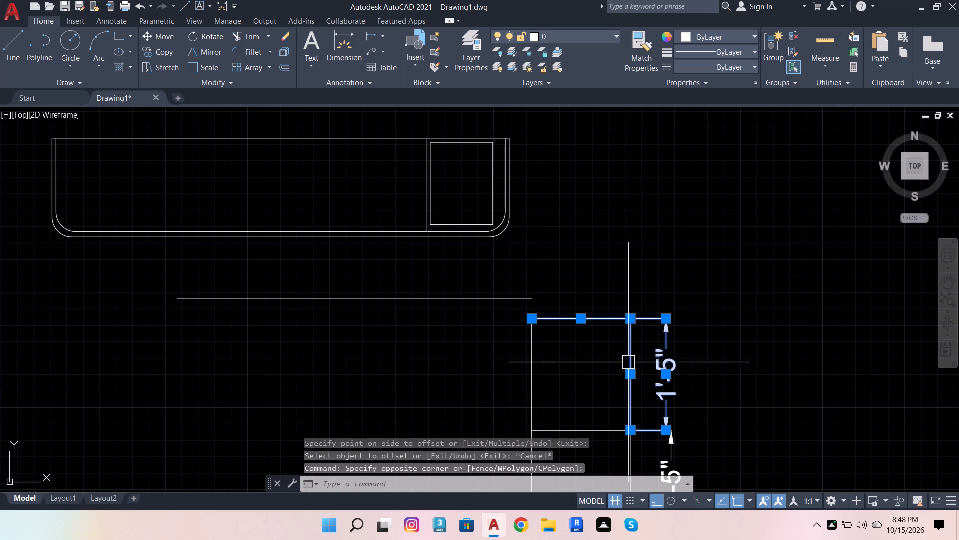
{"action": "scroll", "coordinate": [628, 360], "scroll_direction": "down", "scroll_amount": 1}
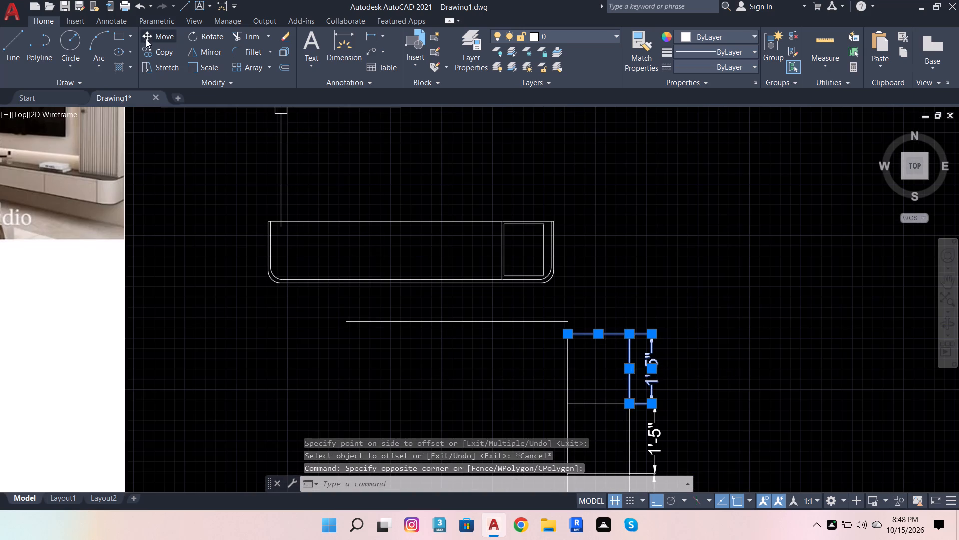
{"action": "left_click", "coordinate": [155, 50]}
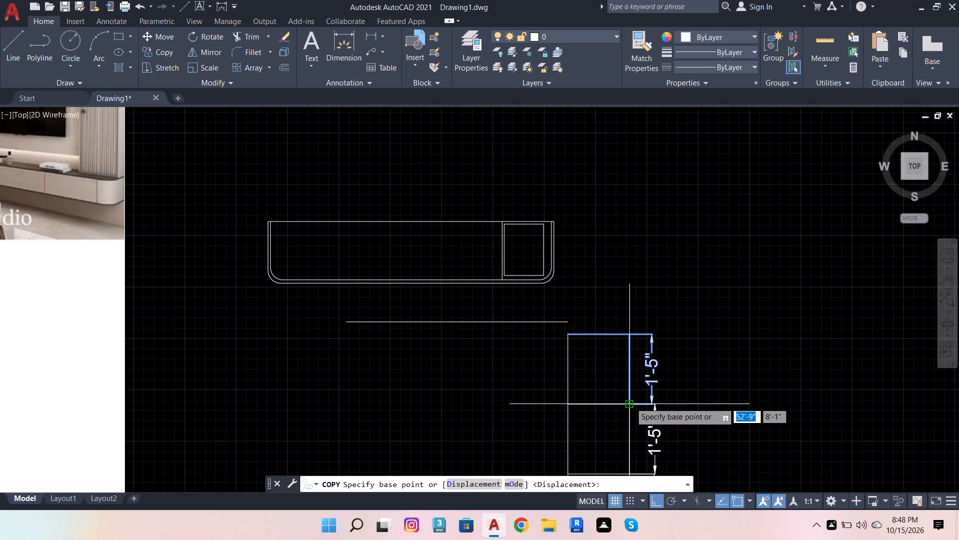
{"action": "left_click", "coordinate": [630, 402]}
{"action": "left_click", "coordinate": [630, 332]}
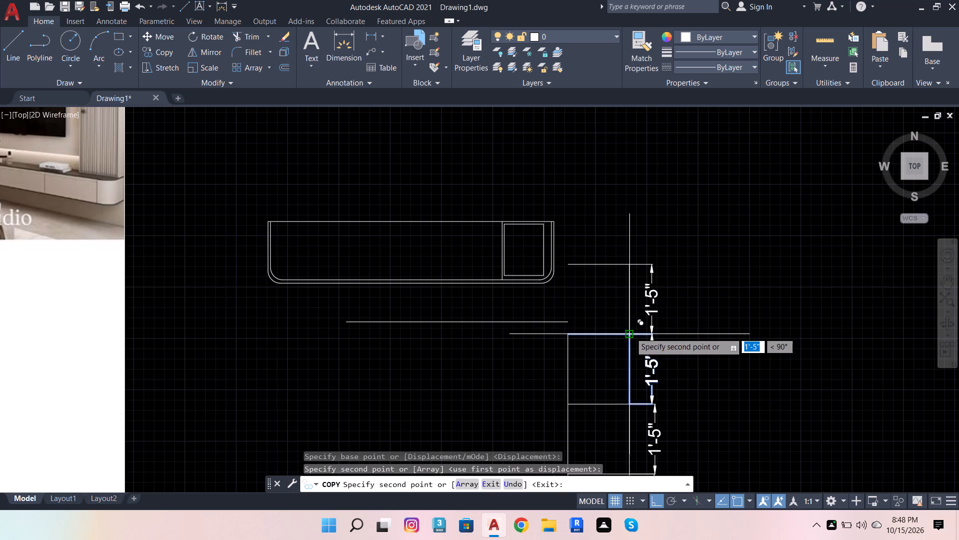
{"action": "key", "text": "Escape"}
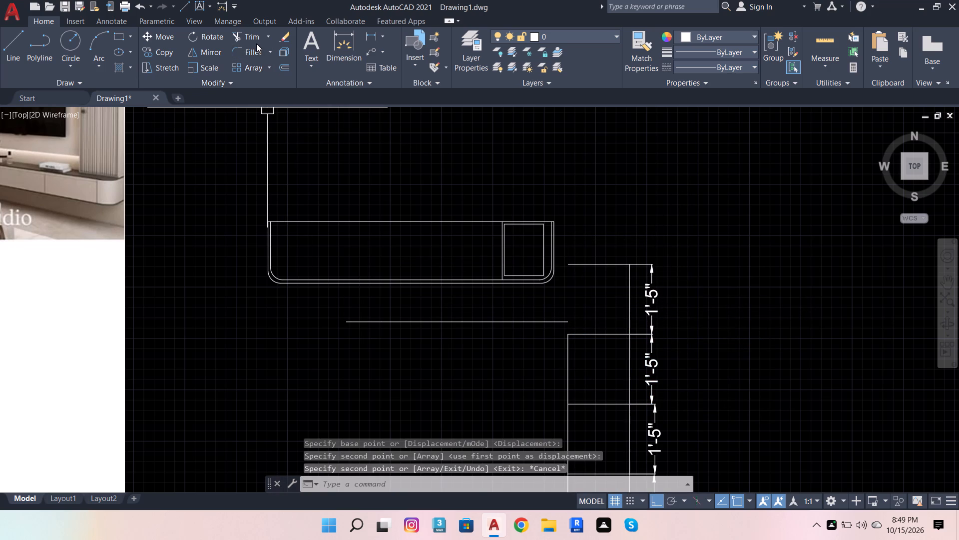
Draw the left side of the added top compartment down to the cabinet's existing left side.
{"action": "left_click", "coordinate": [9, 56]}
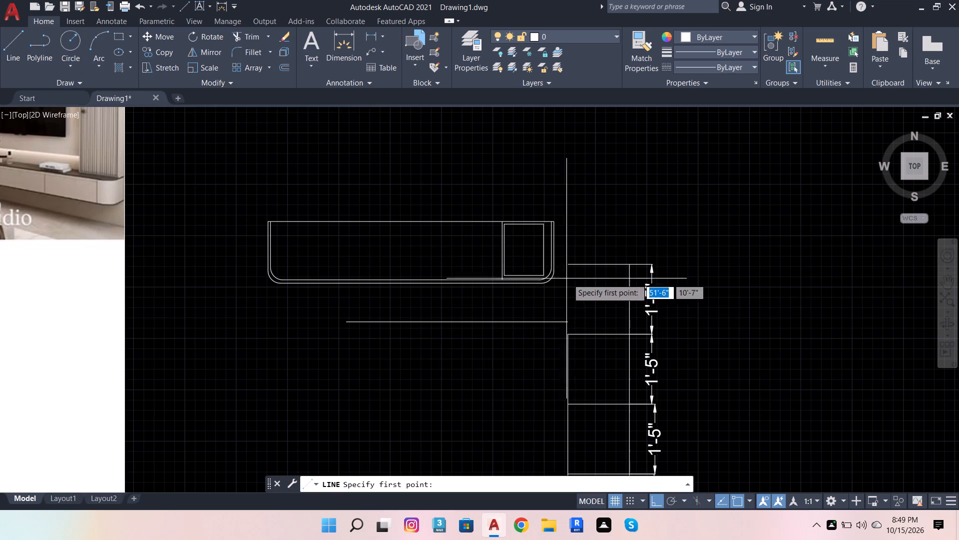
{"action": "left_click", "coordinate": [569, 260]}
{"action": "left_click", "coordinate": [566, 336]}
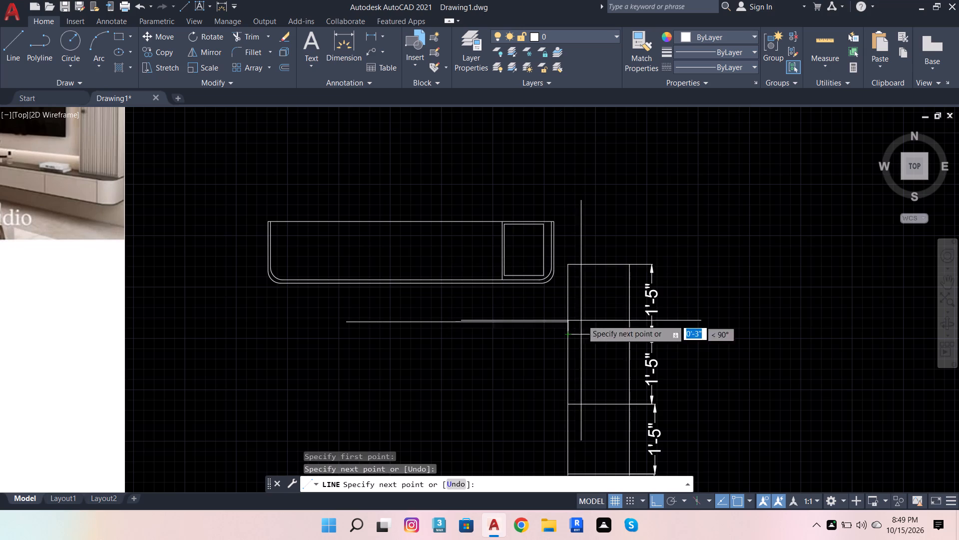
{"action": "key", "text": "space"}
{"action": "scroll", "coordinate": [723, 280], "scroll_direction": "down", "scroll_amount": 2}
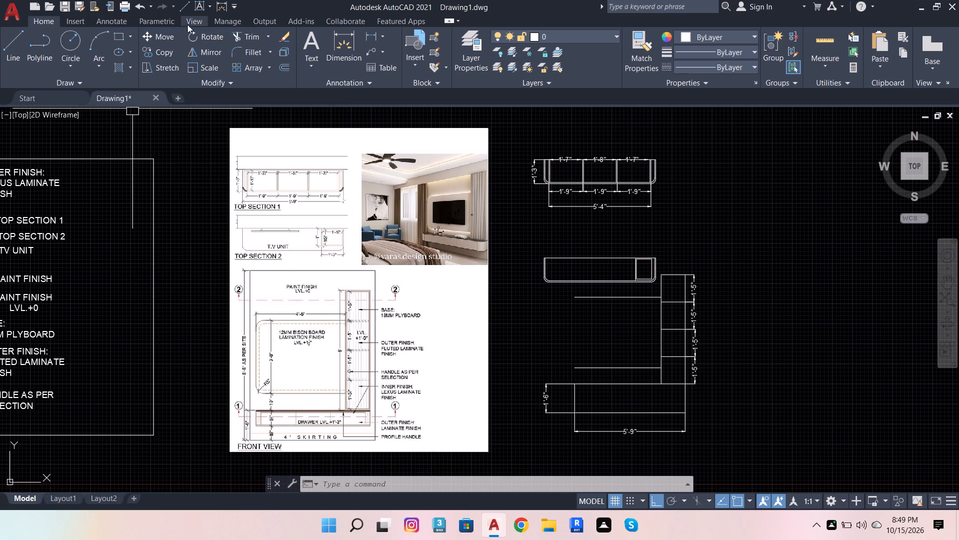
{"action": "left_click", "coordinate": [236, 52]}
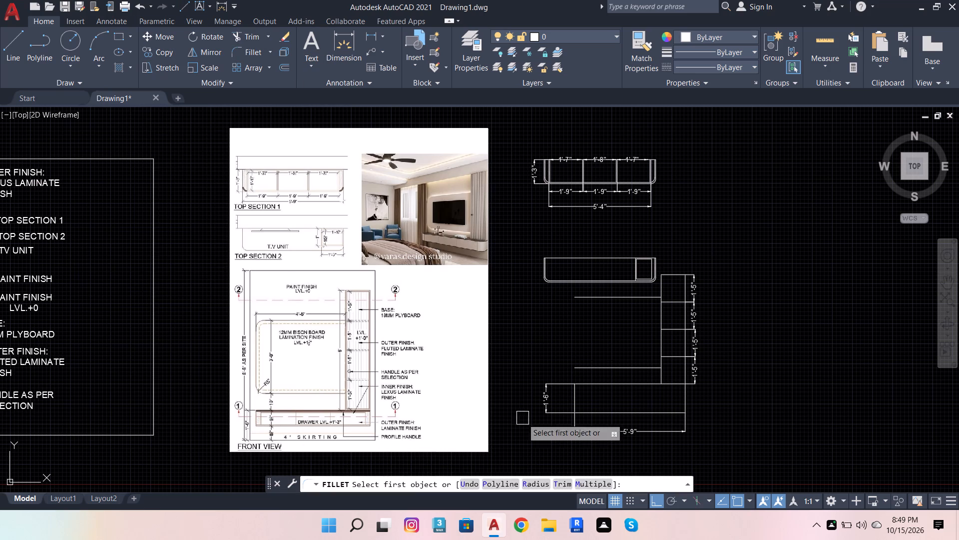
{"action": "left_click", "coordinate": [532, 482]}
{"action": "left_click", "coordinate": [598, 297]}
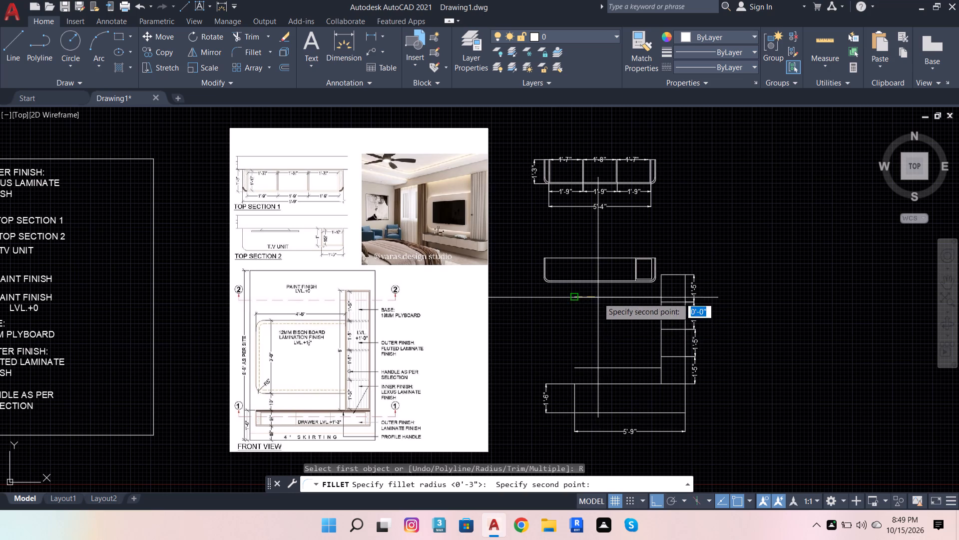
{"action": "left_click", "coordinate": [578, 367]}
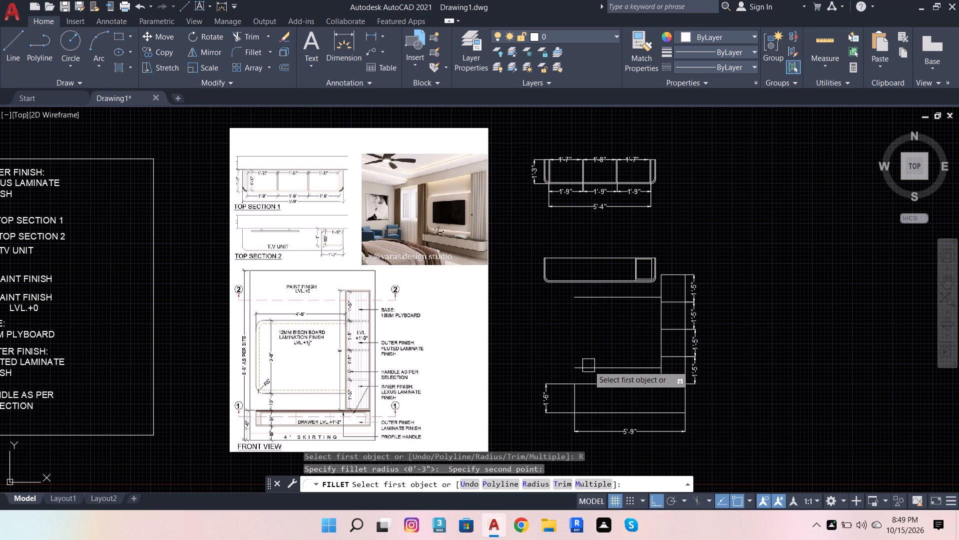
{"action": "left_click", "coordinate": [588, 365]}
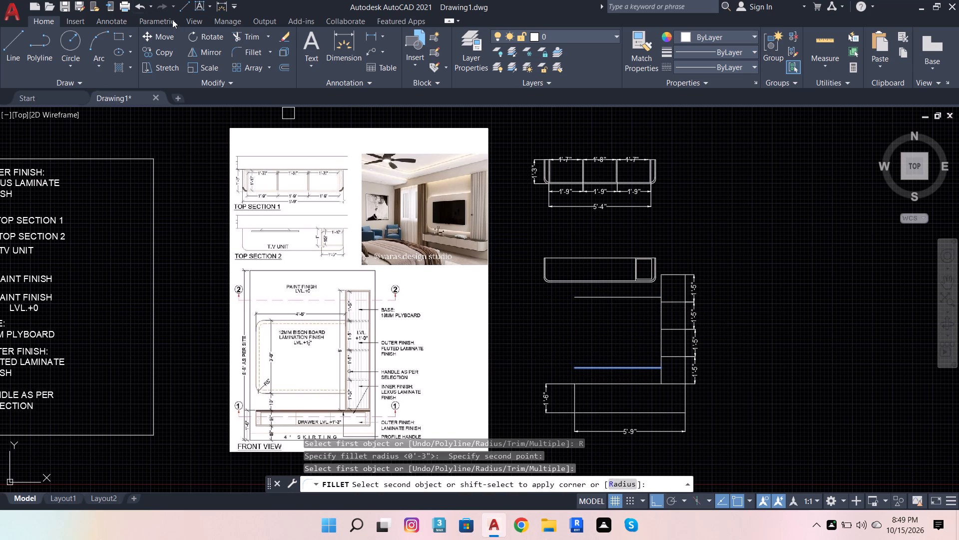
Draw the TV panel's vertical left edge, joining the left ends of its top and bottom lines.
{"action": "left_click", "coordinate": [22, 43]}
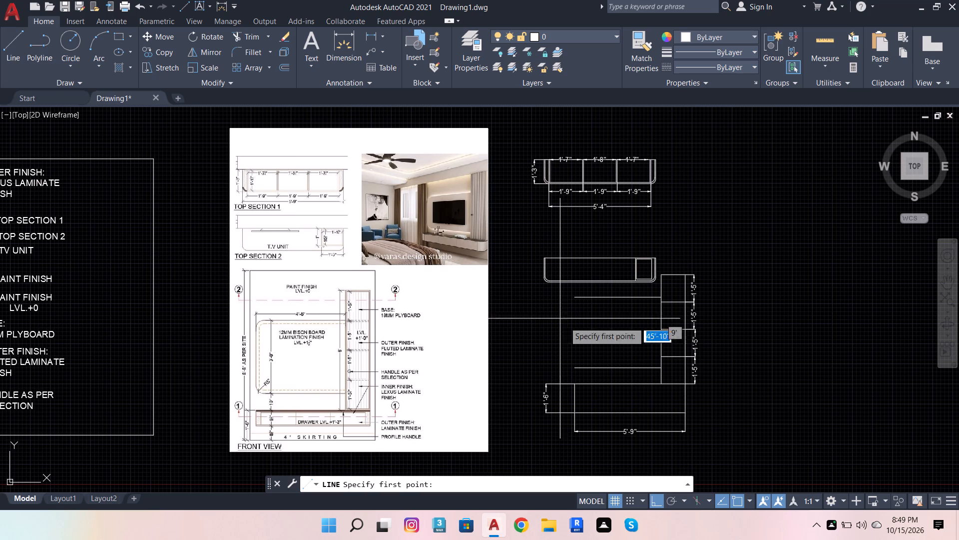
{"action": "left_click", "coordinate": [577, 295]}
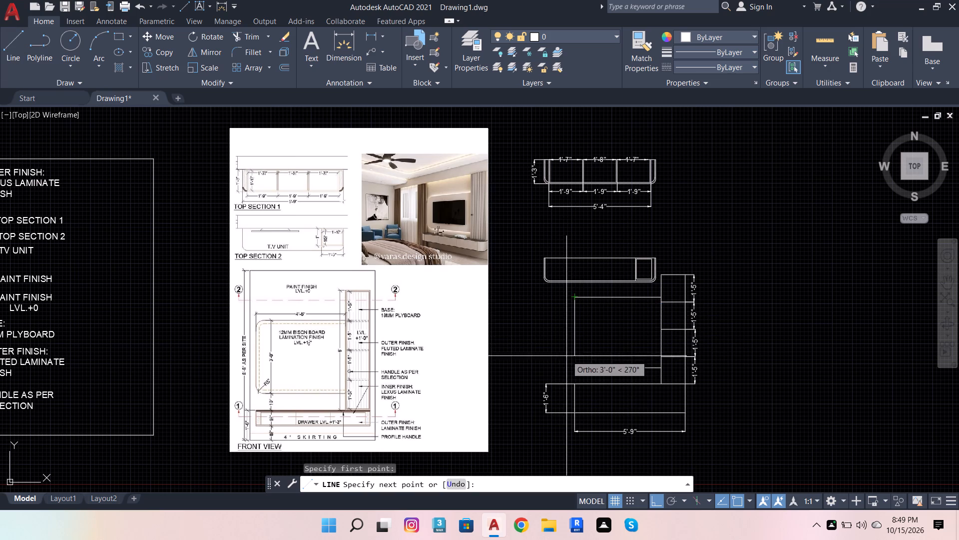
{"action": "left_click", "coordinate": [577, 369]}
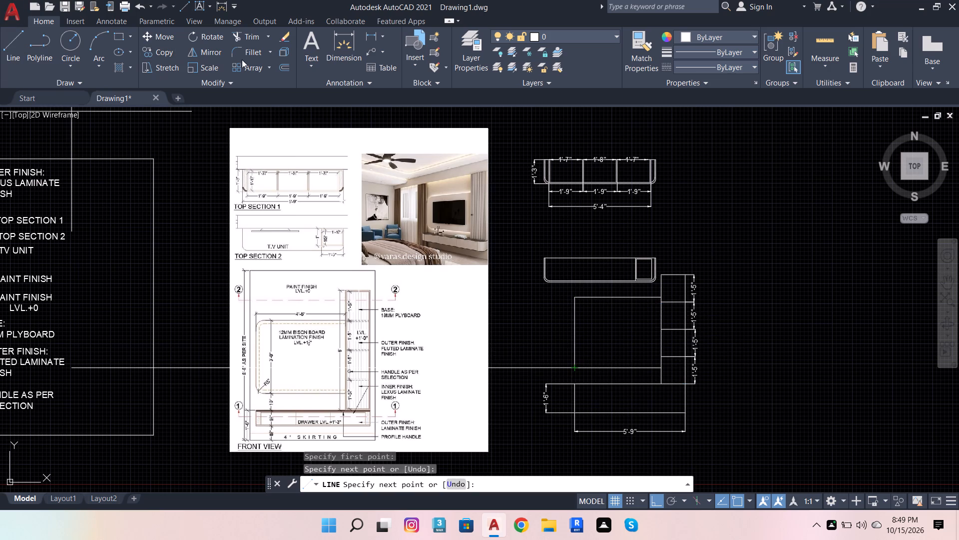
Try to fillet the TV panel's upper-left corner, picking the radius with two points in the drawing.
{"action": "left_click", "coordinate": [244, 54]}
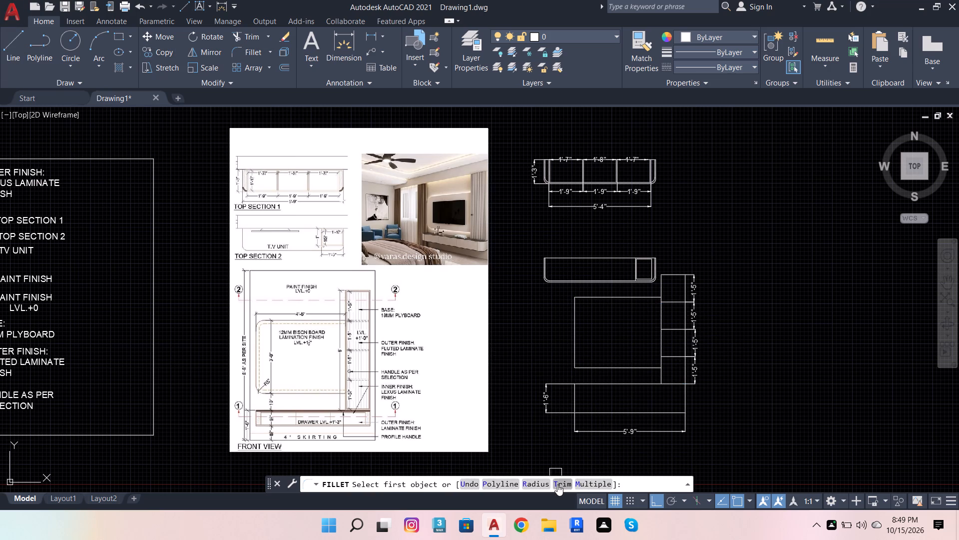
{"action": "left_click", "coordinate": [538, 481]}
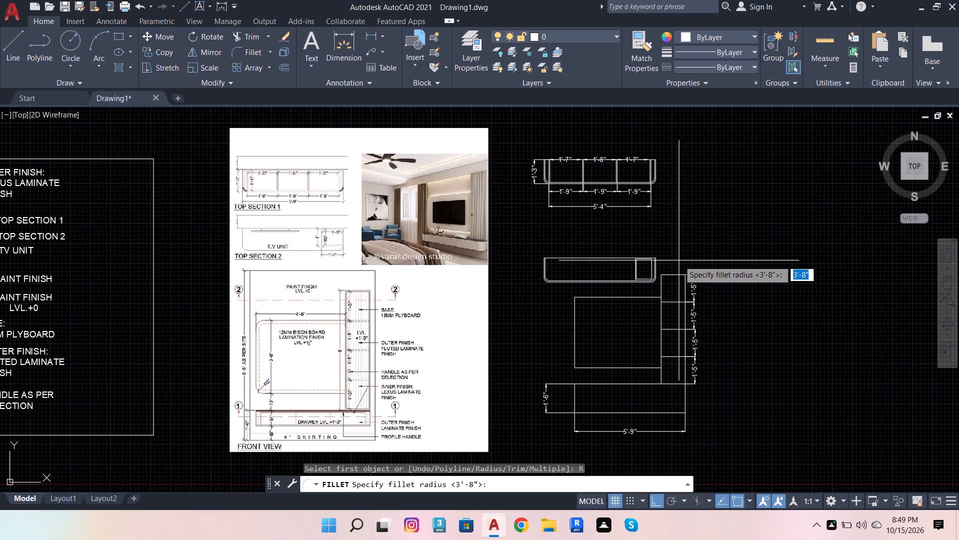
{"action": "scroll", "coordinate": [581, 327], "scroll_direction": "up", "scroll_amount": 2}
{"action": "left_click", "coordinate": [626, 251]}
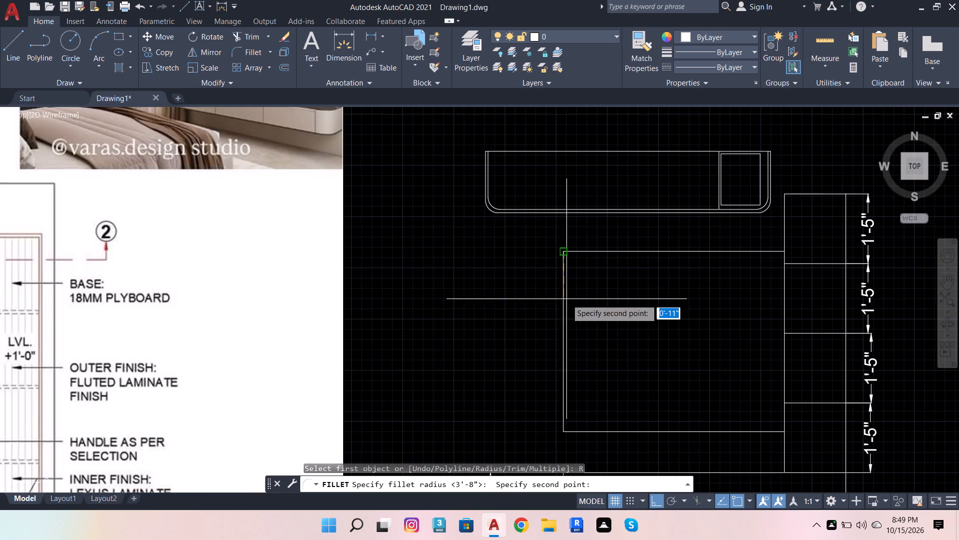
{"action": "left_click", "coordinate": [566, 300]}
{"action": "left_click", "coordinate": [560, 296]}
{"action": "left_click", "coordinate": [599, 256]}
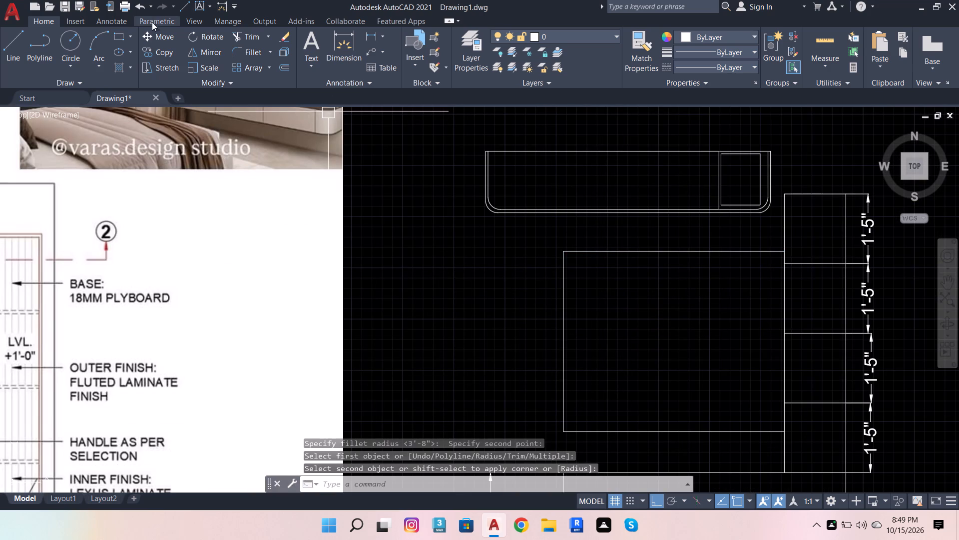
Fillet the TV panel's upper-left and lower-left corners with a 5" radius.
{"action": "left_click", "coordinate": [250, 52]}
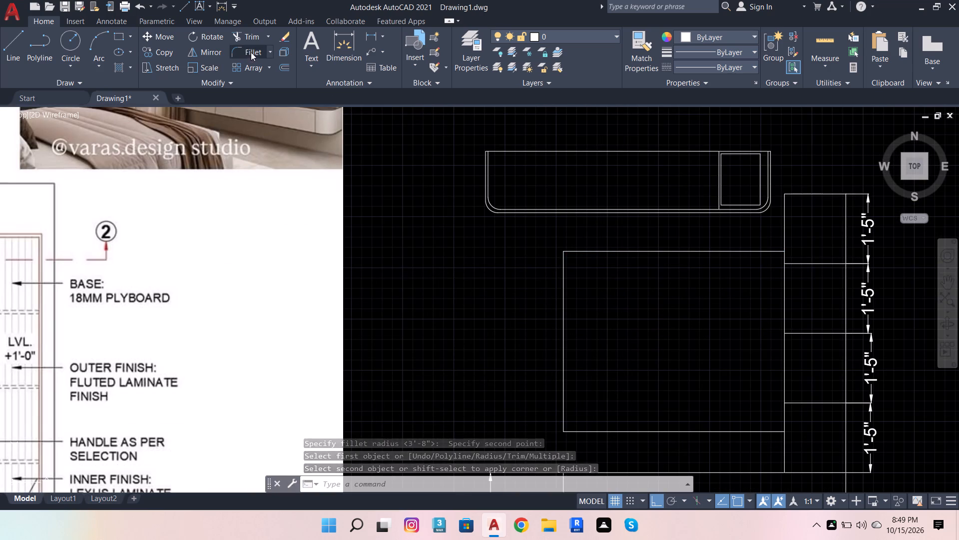
{"action": "left_click", "coordinate": [539, 481]}
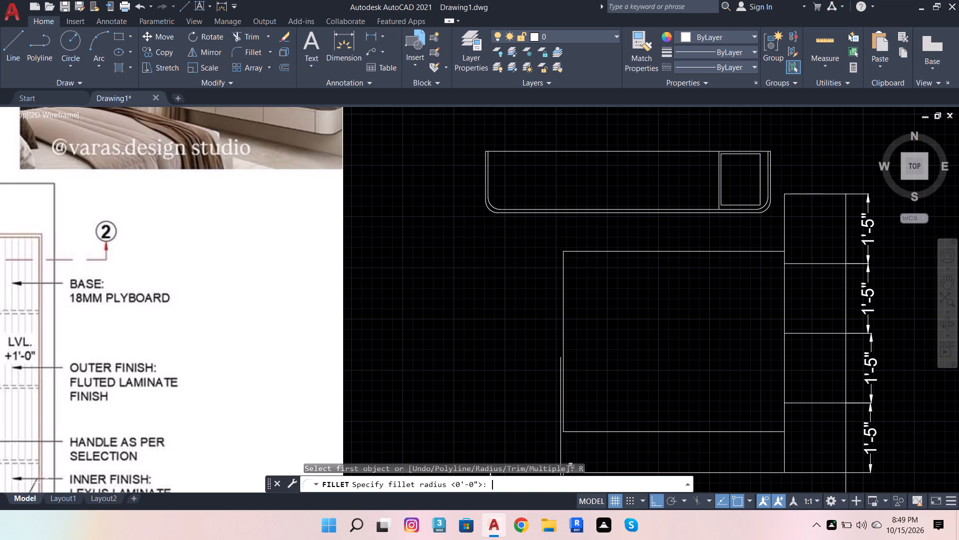
{"action": "left_click", "coordinate": [516, 487]}
{"action": "scroll", "coordinate": [489, 429], "scroll_direction": "down", "scroll_amount": 2}
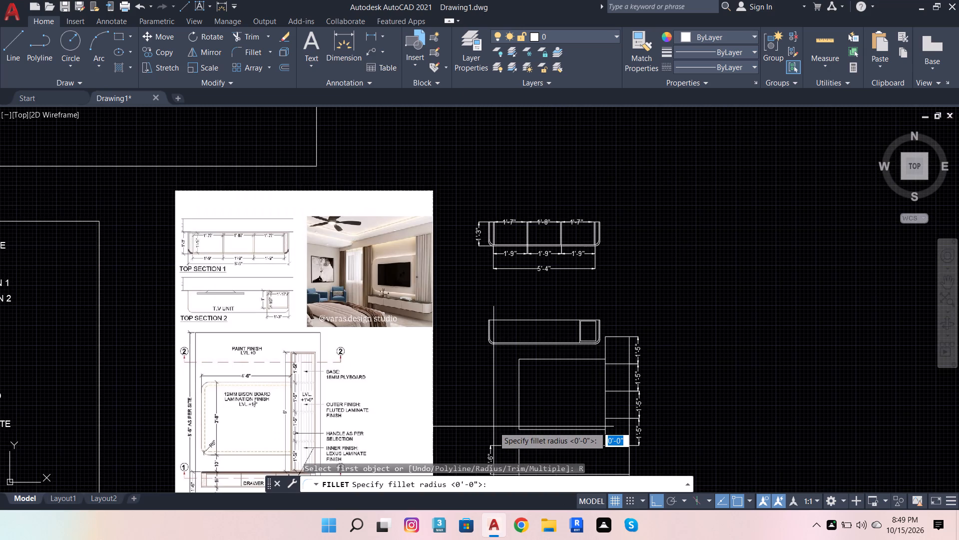
{"action": "key", "text": "5"}
{"action": "key", "text": "Return"}
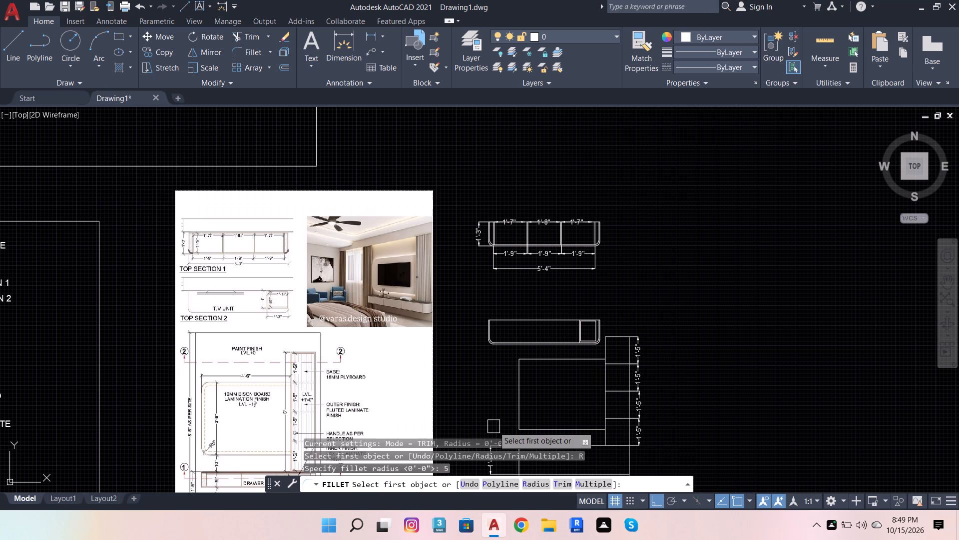
{"action": "left_click", "coordinate": [593, 480]}
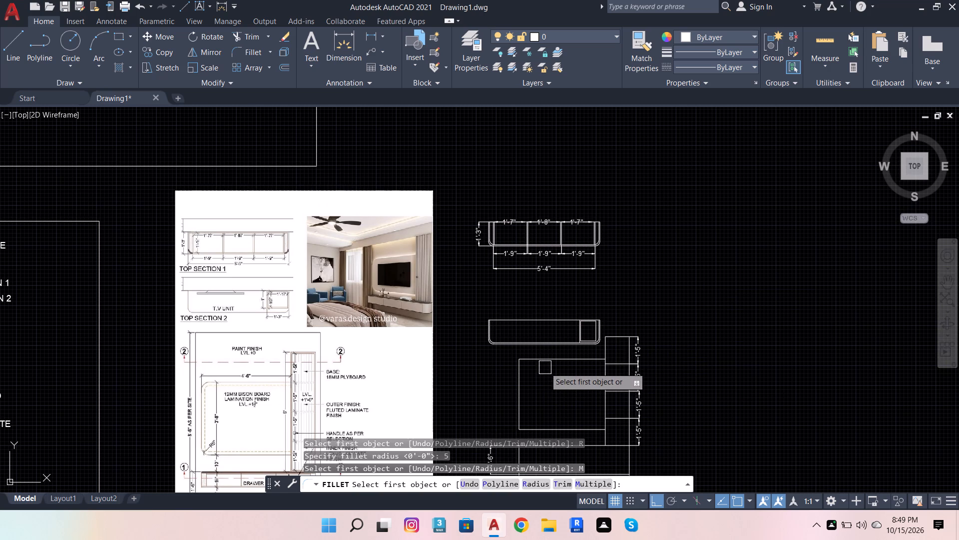
{"action": "scroll", "coordinate": [545, 366], "scroll_direction": "up", "scroll_amount": 1}
{"action": "left_click", "coordinate": [543, 354]}
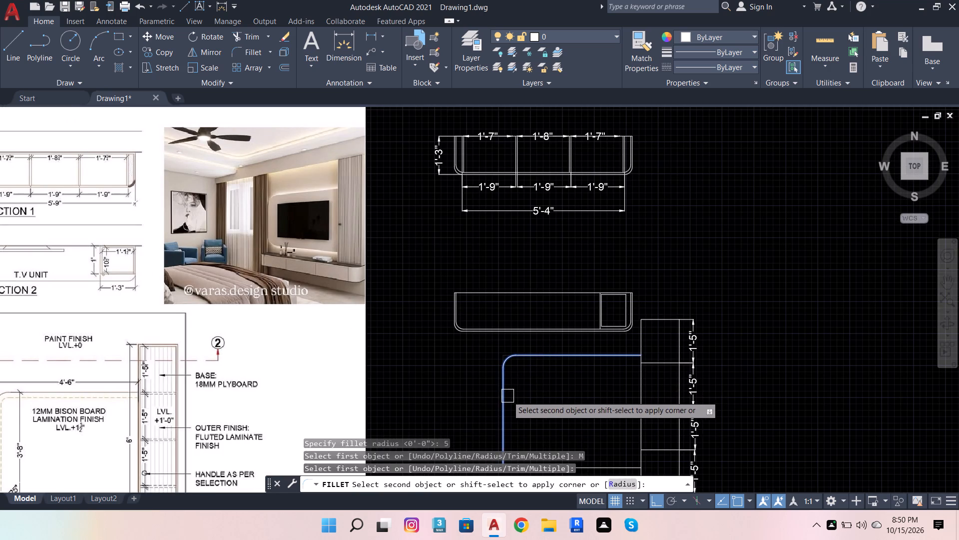
{"action": "left_click", "coordinate": [507, 396]}
{"action": "scroll", "coordinate": [544, 367], "scroll_direction": "down", "scroll_amount": 1}
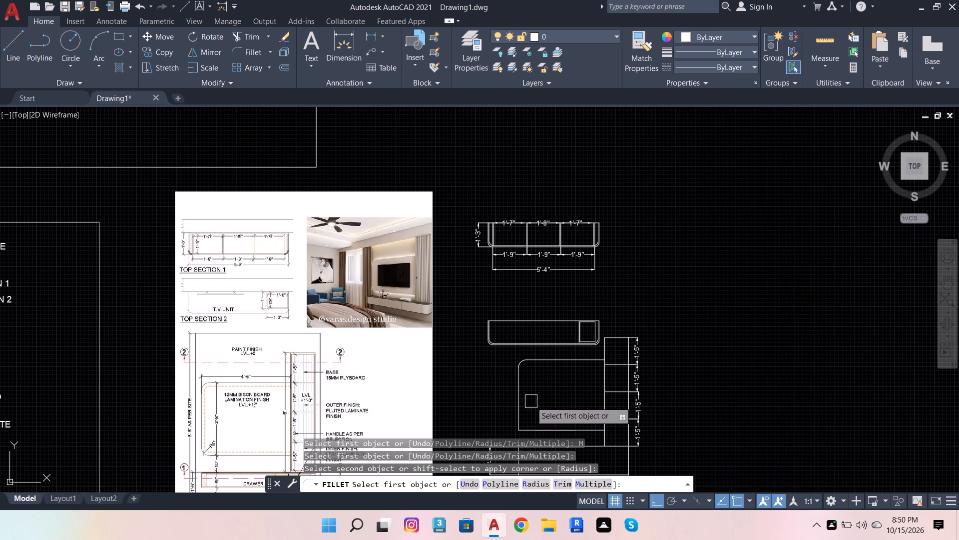
{"action": "scroll", "coordinate": [569, 360], "scroll_direction": "down", "scroll_amount": 2}
{"action": "scroll", "coordinate": [557, 382], "scroll_direction": "up", "scroll_amount": 3}
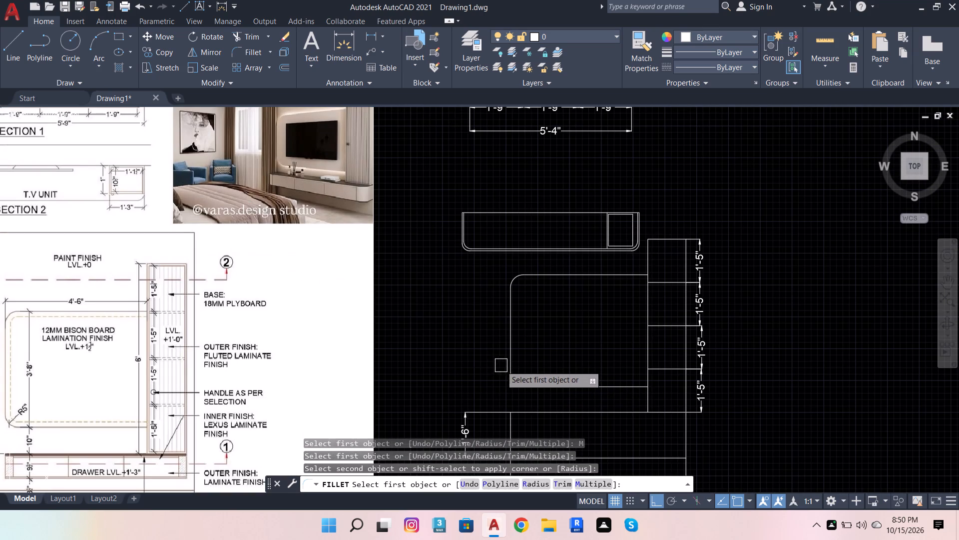
{"action": "left_click", "coordinate": [510, 369]}
{"action": "left_click", "coordinate": [538, 388]}
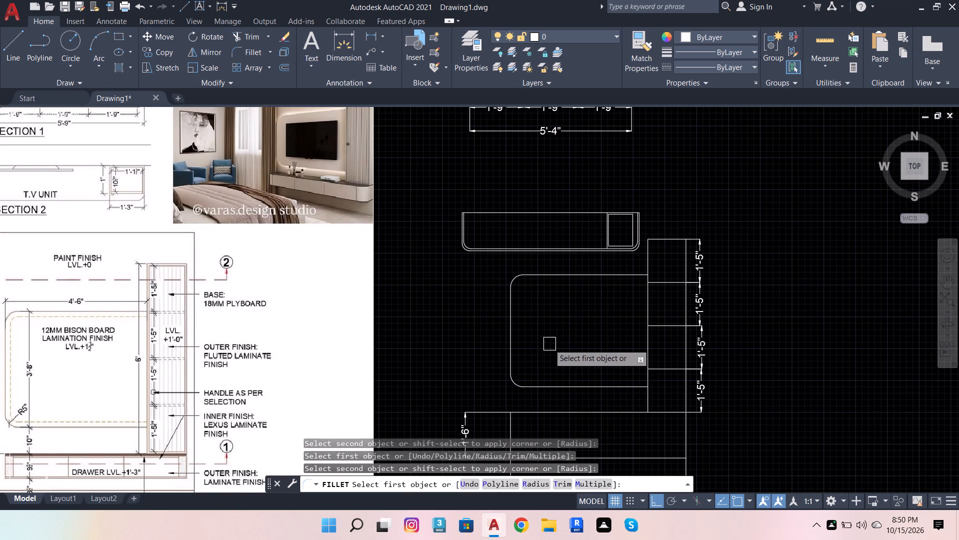
Offset the base drawer unit's bottom line 4" upward for the skirting, following the reference front view.
{"action": "scroll", "coordinate": [548, 344], "scroll_direction": "down", "scroll_amount": 2}
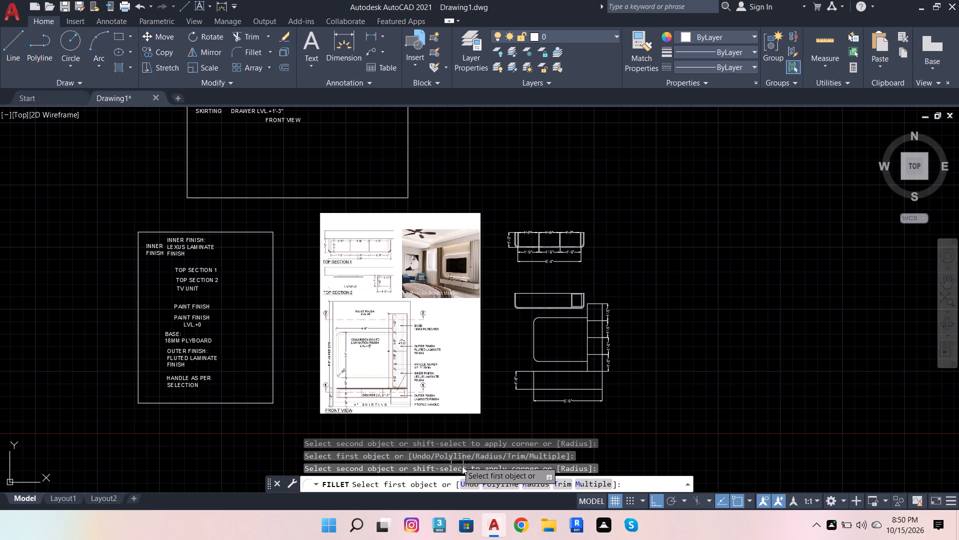
{"action": "scroll", "coordinate": [460, 458], "scroll_direction": "up", "scroll_amount": 3}
{"action": "scroll", "coordinate": [489, 296], "scroll_direction": "down", "scroll_amount": 1}
{"action": "scroll", "coordinate": [362, 372], "scroll_direction": "up", "scroll_amount": 3}
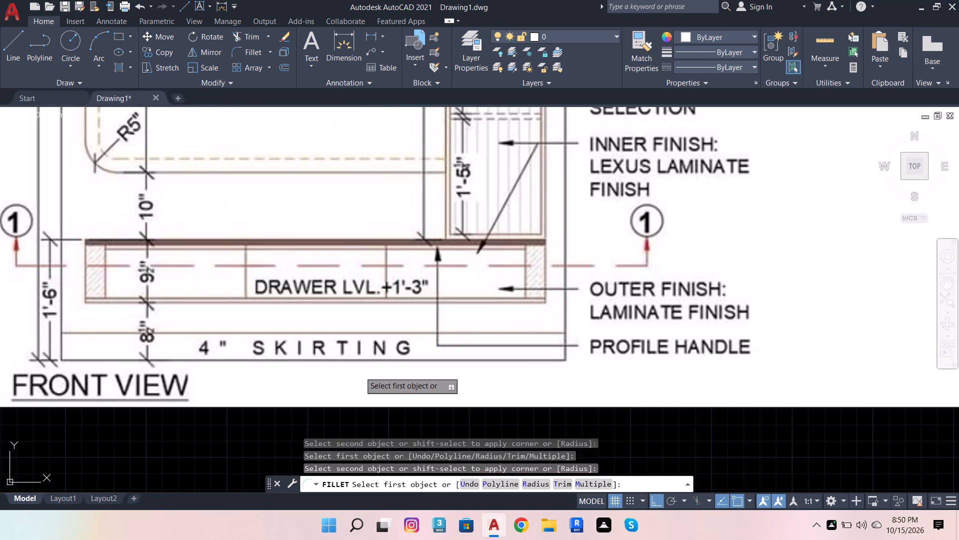
{"action": "scroll", "coordinate": [340, 364], "scroll_direction": "down", "scroll_amount": 1}
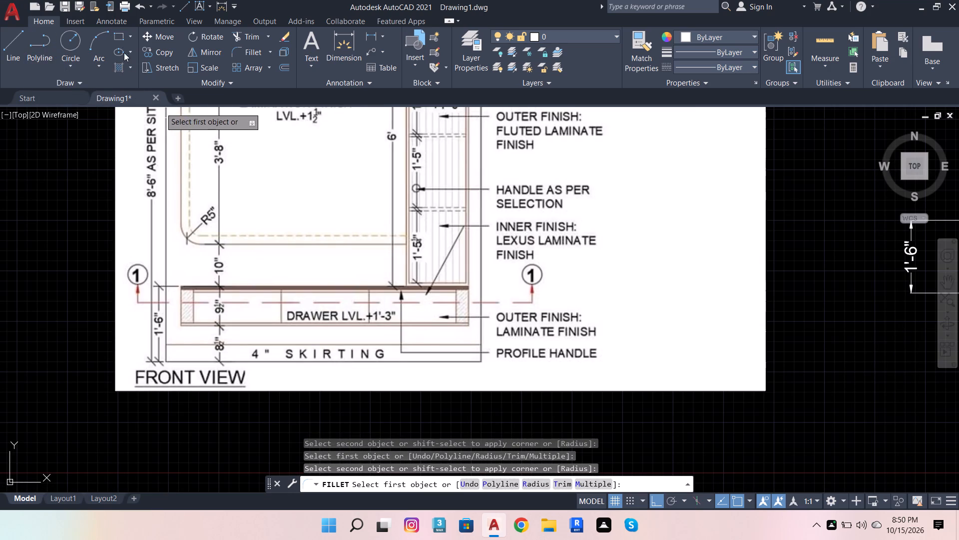
{"action": "left_click", "coordinate": [290, 67]}
{"action": "scroll", "coordinate": [221, 162], "scroll_direction": "down", "scroll_amount": 2}
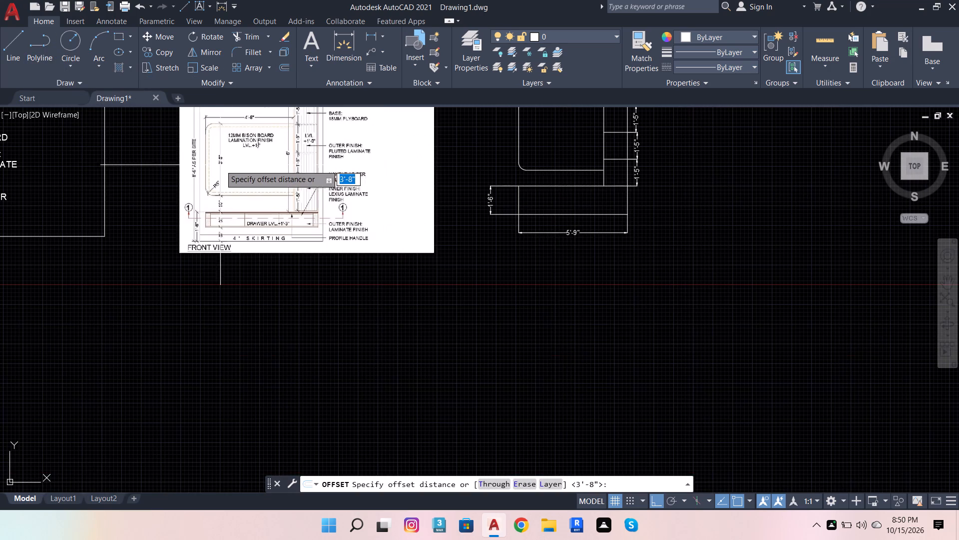
{"action": "scroll", "coordinate": [532, 208], "scroll_direction": "up", "scroll_amount": 2}
{"action": "left_click", "coordinate": [517, 224]}
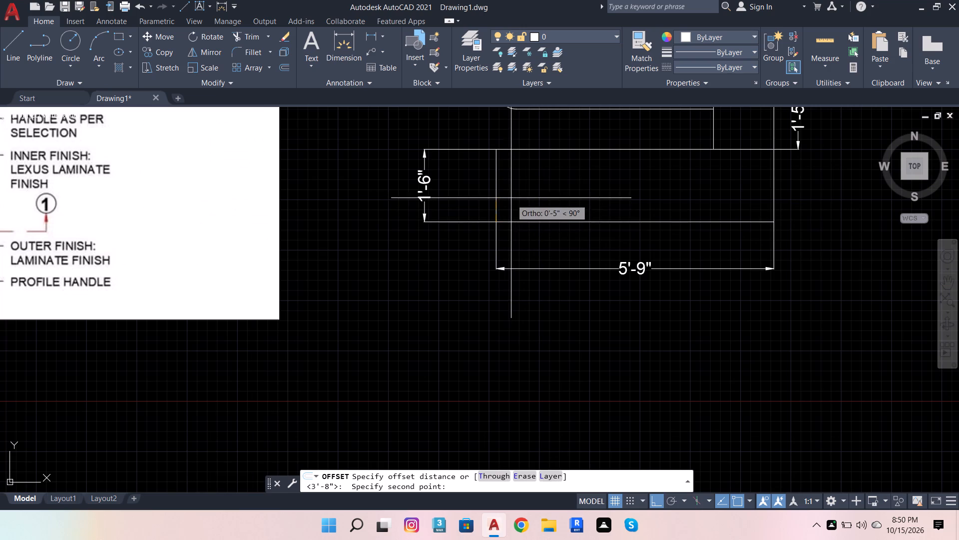
{"action": "scroll", "coordinate": [527, 206], "scroll_direction": "down", "scroll_amount": 2}
{"action": "scroll", "coordinate": [518, 201], "scroll_direction": "up", "scroll_amount": 1}
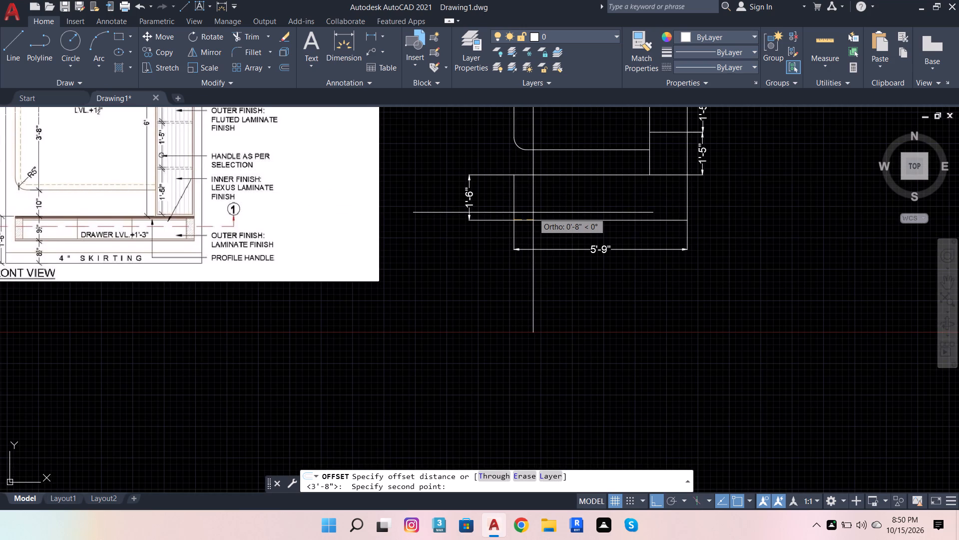
{"action": "key", "text": "4"}
{"action": "key", "text": "Return"}
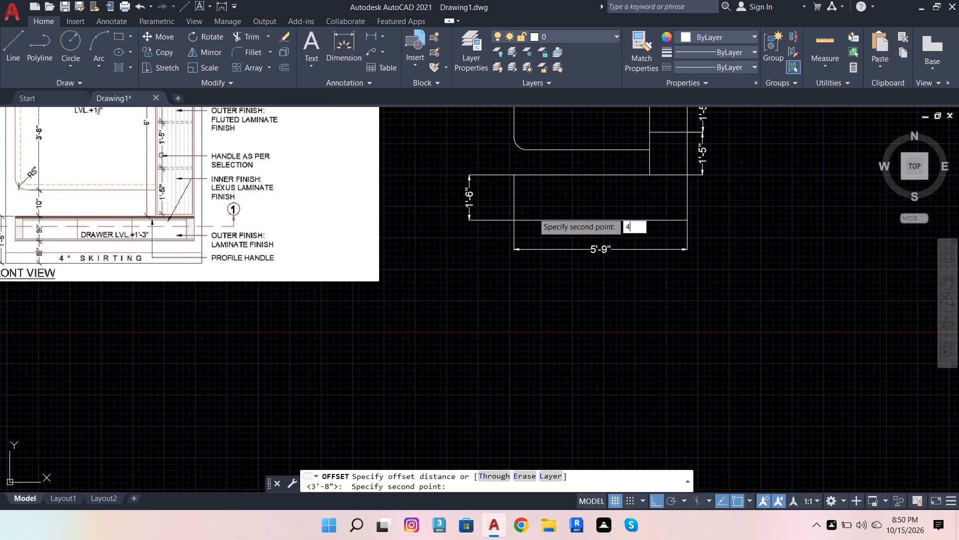
{"action": "left_click", "coordinate": [554, 222]}
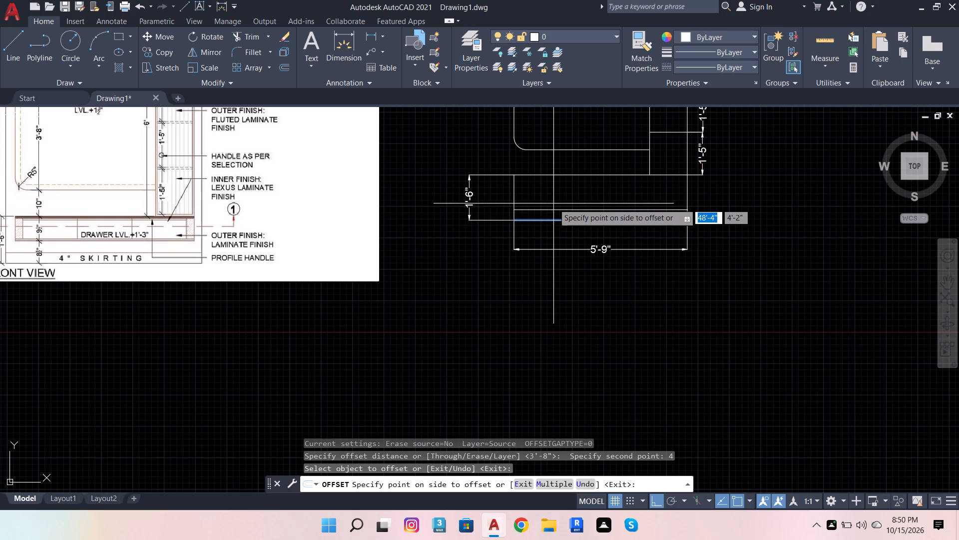
{"action": "left_click", "coordinate": [553, 198]}
Offset the skirting line upward twice more in the base drawer unit, each at 4" spacing.
{"action": "scroll", "coordinate": [562, 205], "scroll_direction": "up", "scroll_amount": 1}
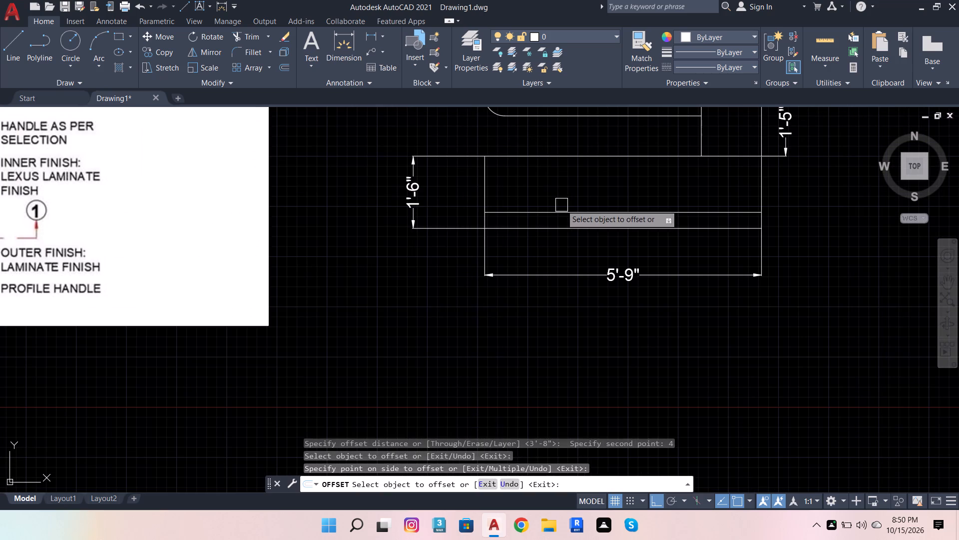
{"action": "left_click", "coordinate": [561, 205]}
{"action": "left_click", "coordinate": [560, 209]}
{"action": "left_click", "coordinate": [553, 184]}
{"action": "left_click", "coordinate": [552, 196]}
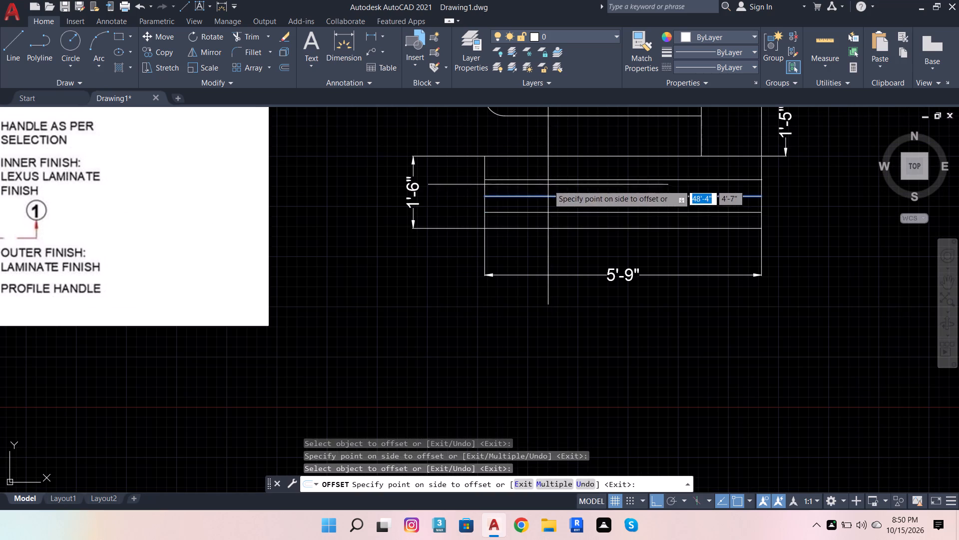
{"action": "left_click", "coordinate": [548, 184]}
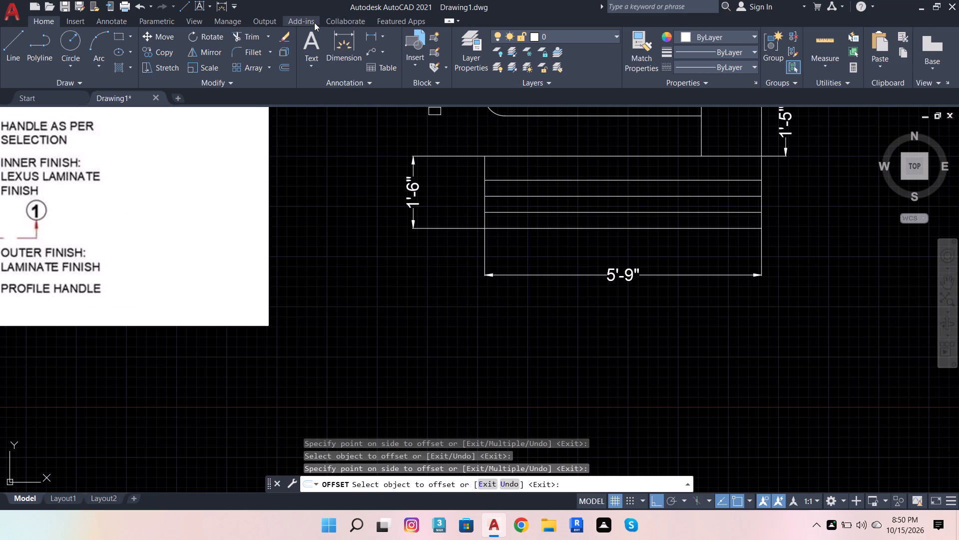
Remove the middle of the three offset lines inside the base drawer unit with Trim.
{"action": "left_click", "coordinate": [254, 32]}
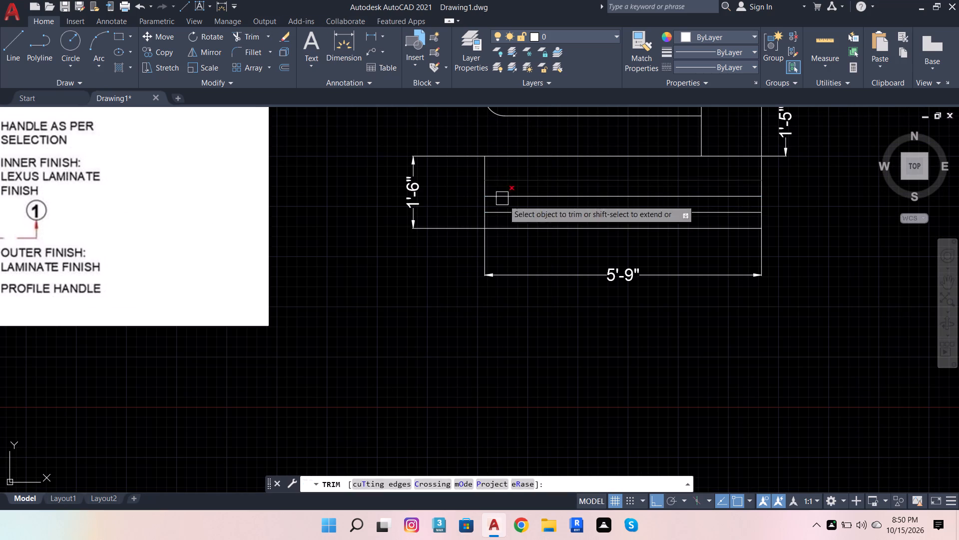
{"action": "left_click", "coordinate": [540, 202]}
Draw two vertical drawer dividers across the base unit, joined by a horizontal line below its bottom edge.
{"action": "scroll", "coordinate": [605, 291], "scroll_direction": "down", "scroll_amount": 1}
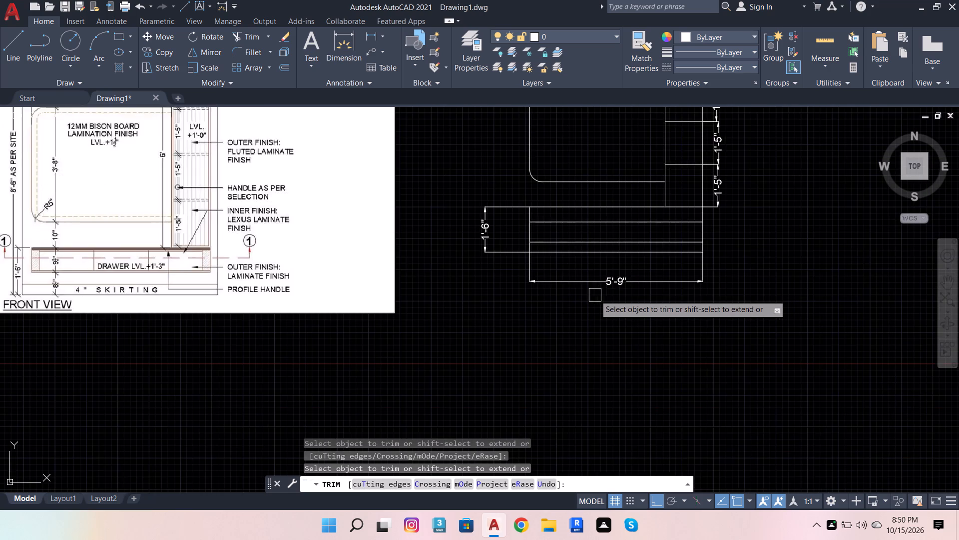
{"action": "scroll", "coordinate": [593, 296], "scroll_direction": "down", "scroll_amount": 1}
{"action": "scroll", "coordinate": [264, 278], "scroll_direction": "up", "scroll_amount": 3}
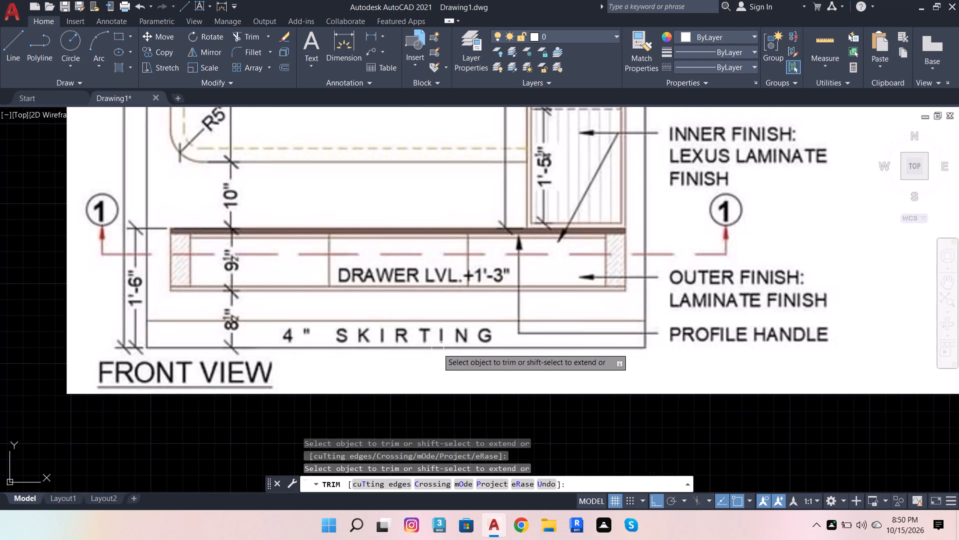
{"action": "scroll", "coordinate": [439, 348], "scroll_direction": "down", "scroll_amount": 1}
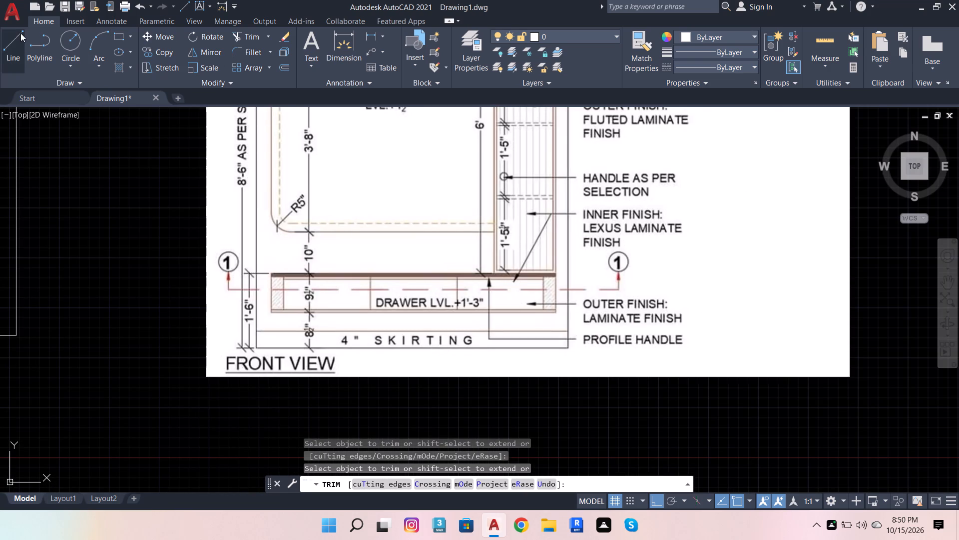
{"action": "left_click", "coordinate": [20, 35]}
{"action": "scroll", "coordinate": [587, 371], "scroll_direction": "down", "scroll_amount": 2}
{"action": "scroll", "coordinate": [869, 346], "scroll_direction": "up", "scroll_amount": 1}
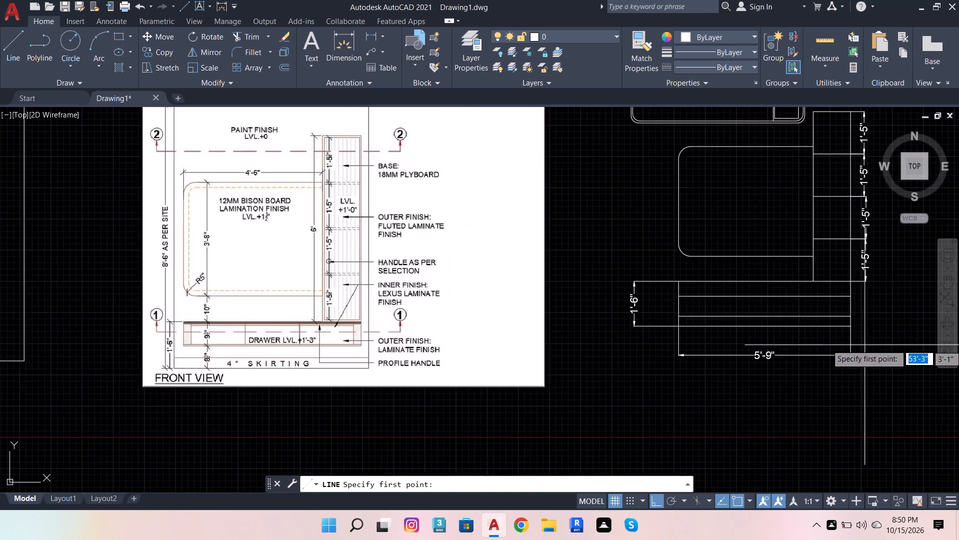
{"action": "scroll", "coordinate": [865, 344], "scroll_direction": "up", "scroll_amount": 1}
{"action": "left_click", "coordinate": [653, 230]}
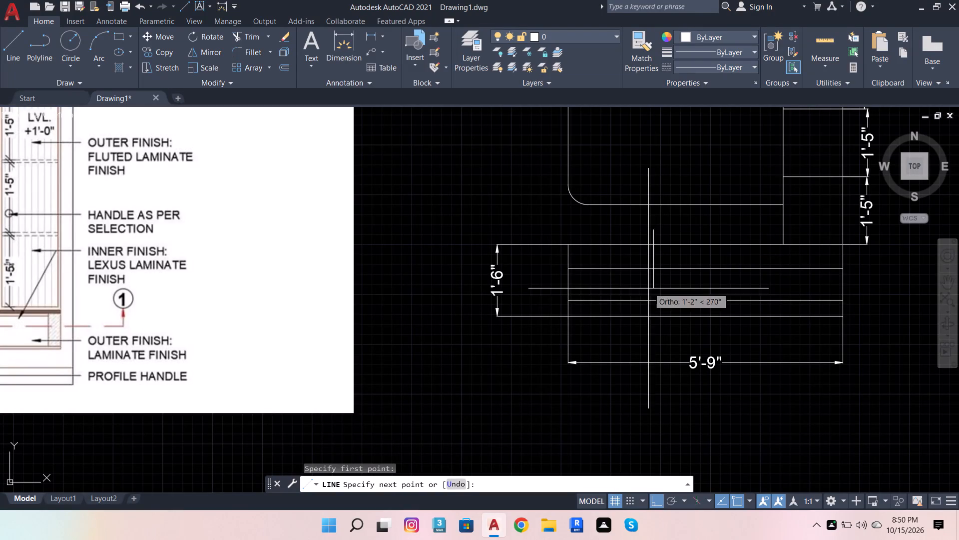
{"action": "left_click", "coordinate": [656, 332]}
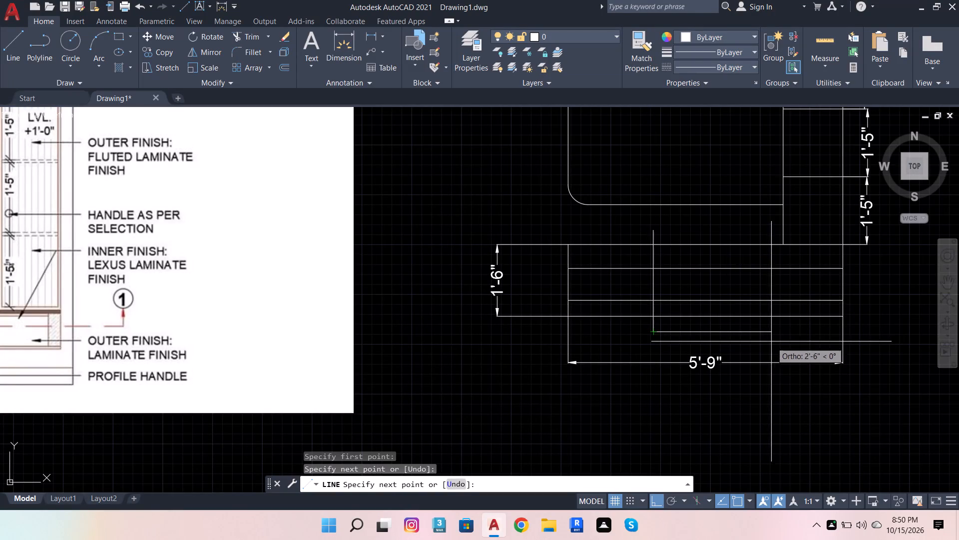
{"action": "left_click", "coordinate": [756, 337]}
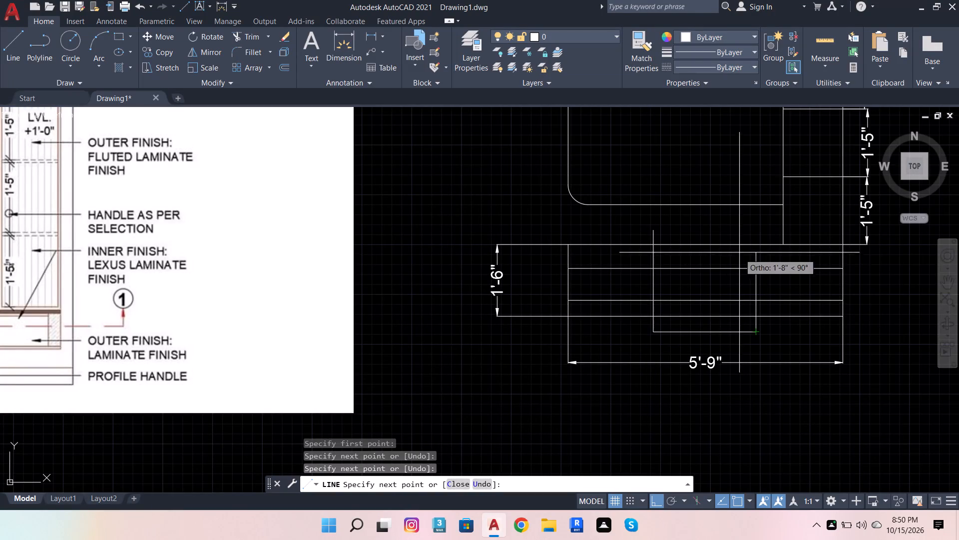
{"action": "left_click", "coordinate": [736, 232]}
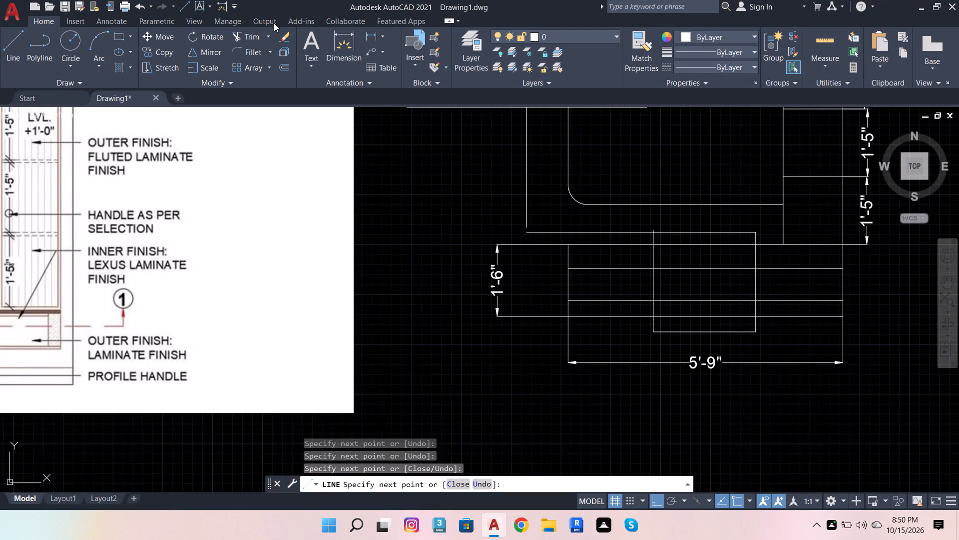
Trim the two drawer dividers and their connecting lines so the dividers span only the base unit's topmost band.
{"action": "left_click", "coordinate": [246, 33]}
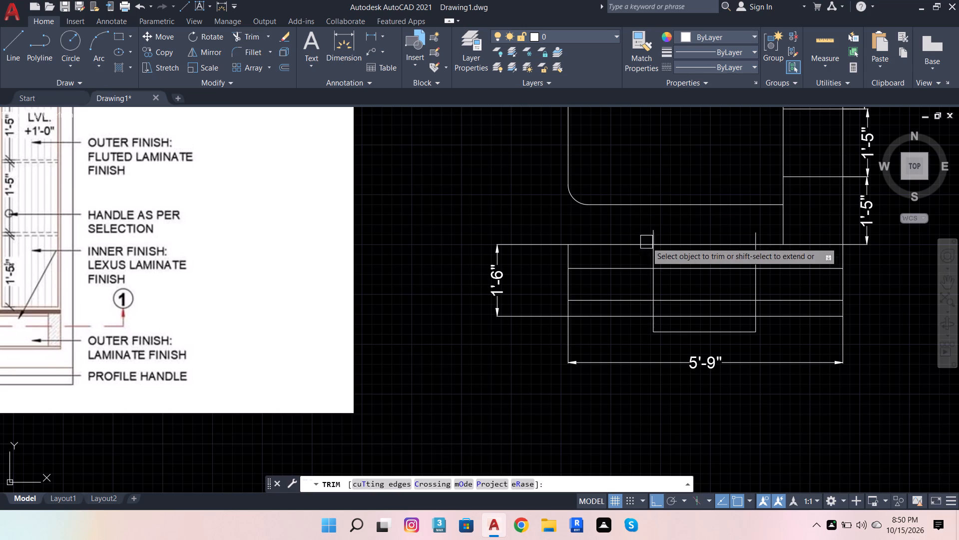
{"action": "left_click", "coordinate": [653, 229]}
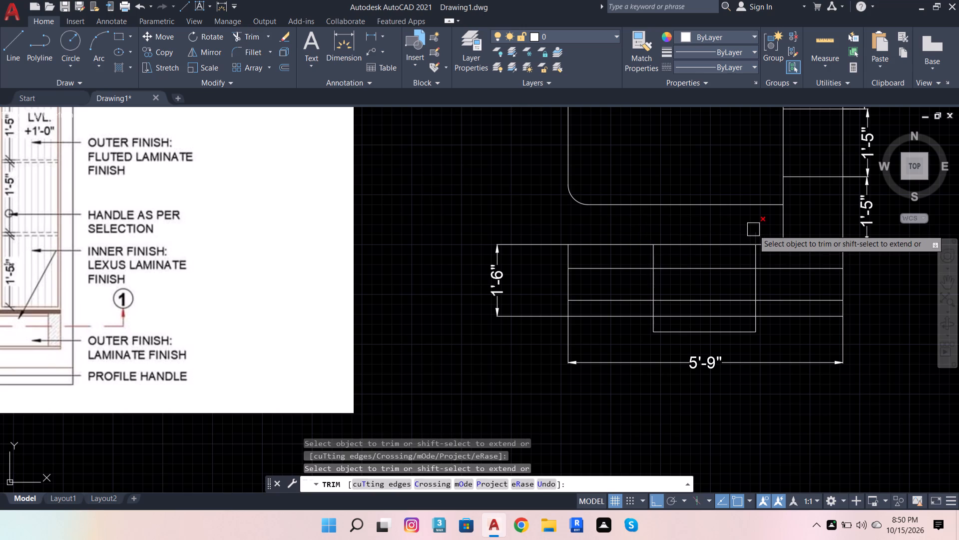
{"action": "left_click", "coordinate": [753, 229]}
{"action": "left_click", "coordinate": [758, 325]}
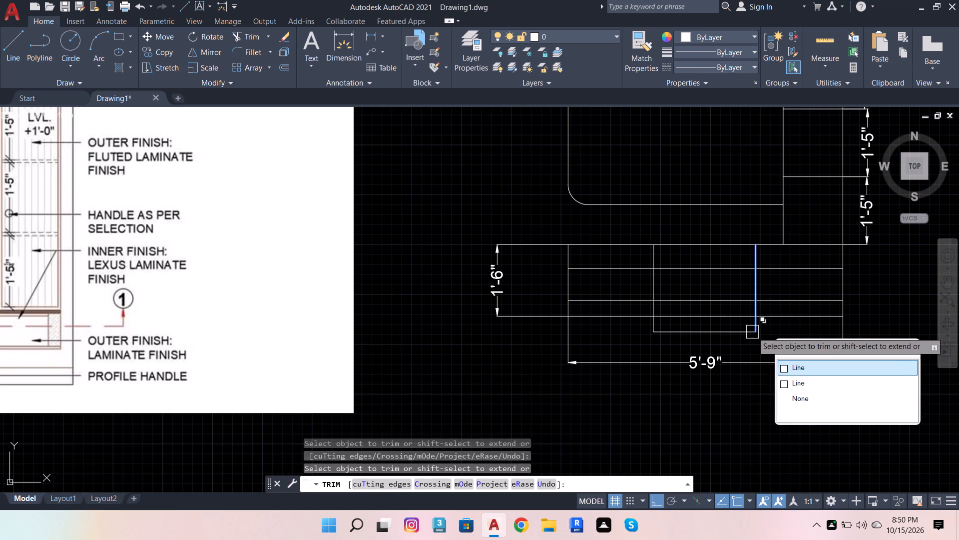
{"action": "left_click", "coordinate": [749, 332]}
{"action": "left_click", "coordinate": [658, 330]}
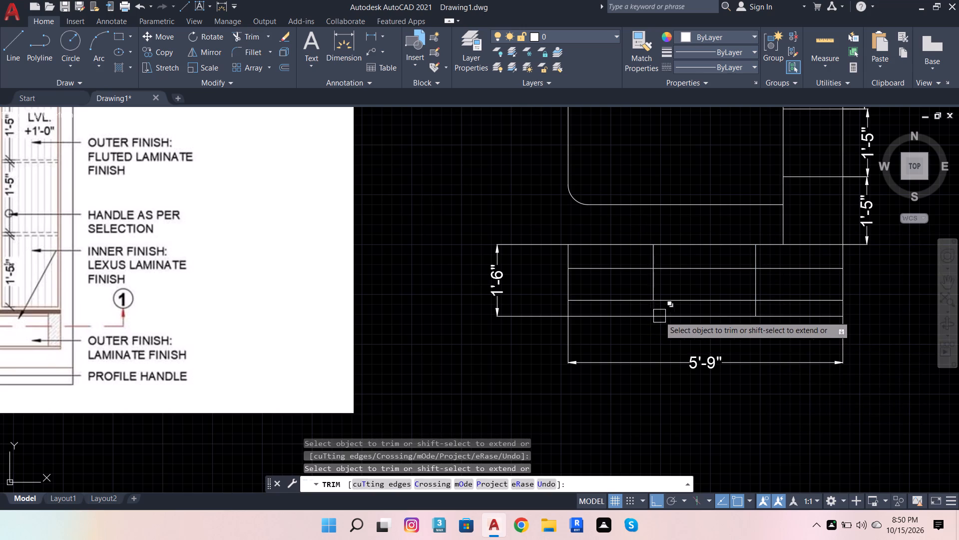
{"action": "scroll", "coordinate": [665, 309], "scroll_direction": "up", "scroll_amount": 1}
{"action": "left_click", "coordinate": [641, 310]}
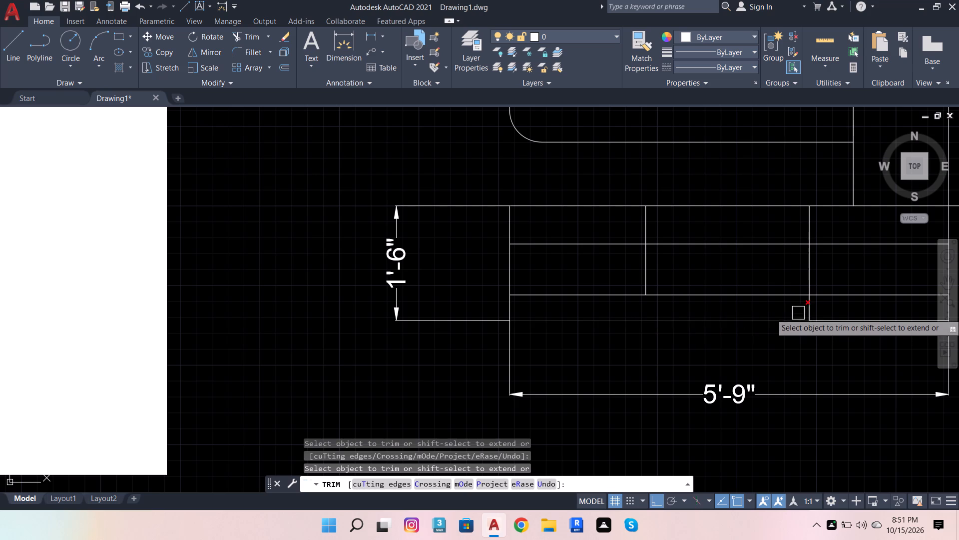
{"action": "left_click", "coordinate": [816, 307]}
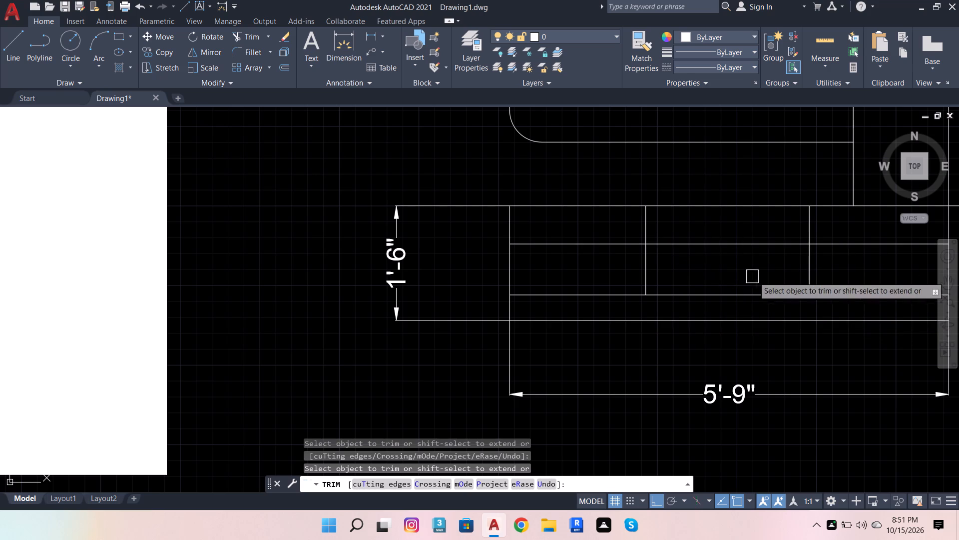
{"action": "left_click", "coordinate": [813, 280]}
{"action": "left_click", "coordinate": [654, 271]}
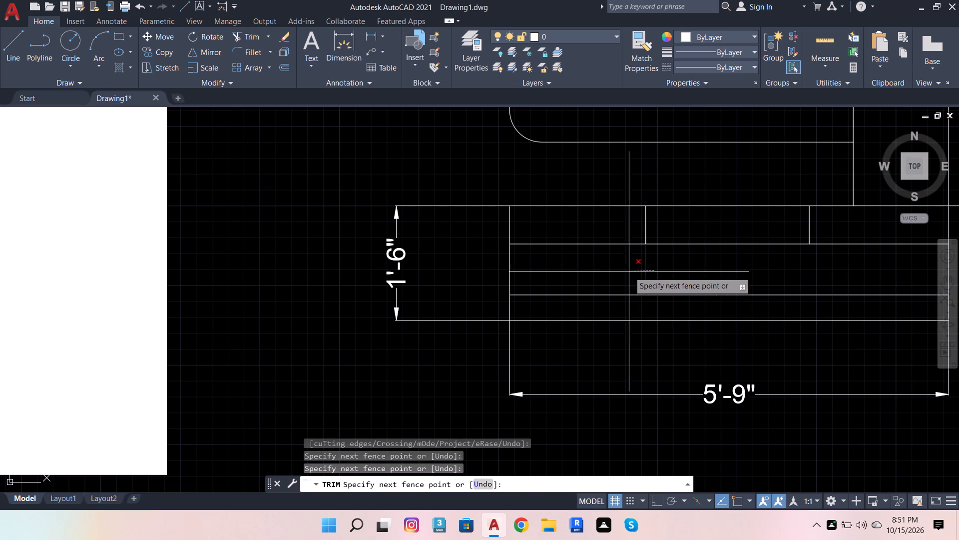
{"action": "left_click", "coordinate": [627, 271]}
{"action": "scroll", "coordinate": [692, 312], "scroll_direction": "down", "scroll_amount": 2}
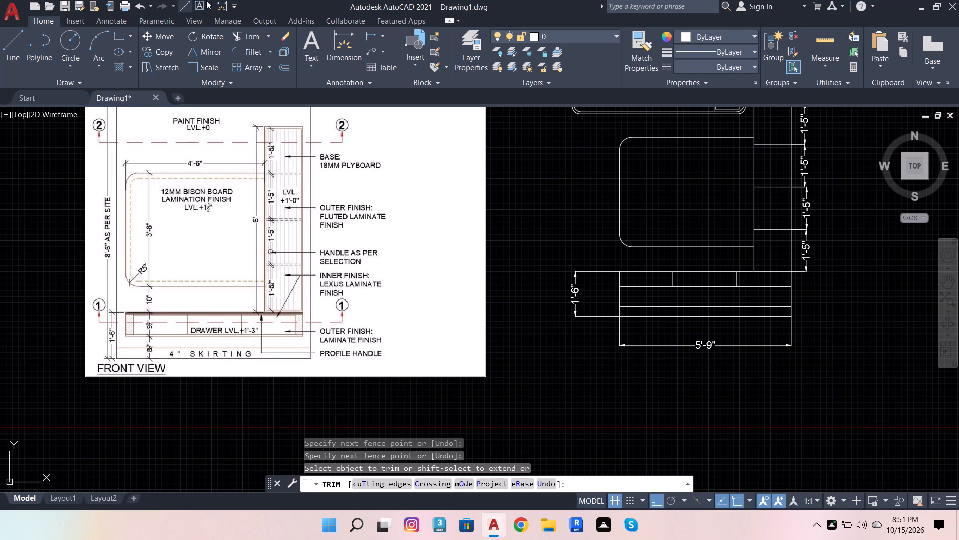
{"action": "scroll", "coordinate": [197, 87], "scroll_direction": "down", "scroll_amount": 3}
{"action": "scroll", "coordinate": [149, 302], "scroll_direction": "down", "scroll_amount": 2}
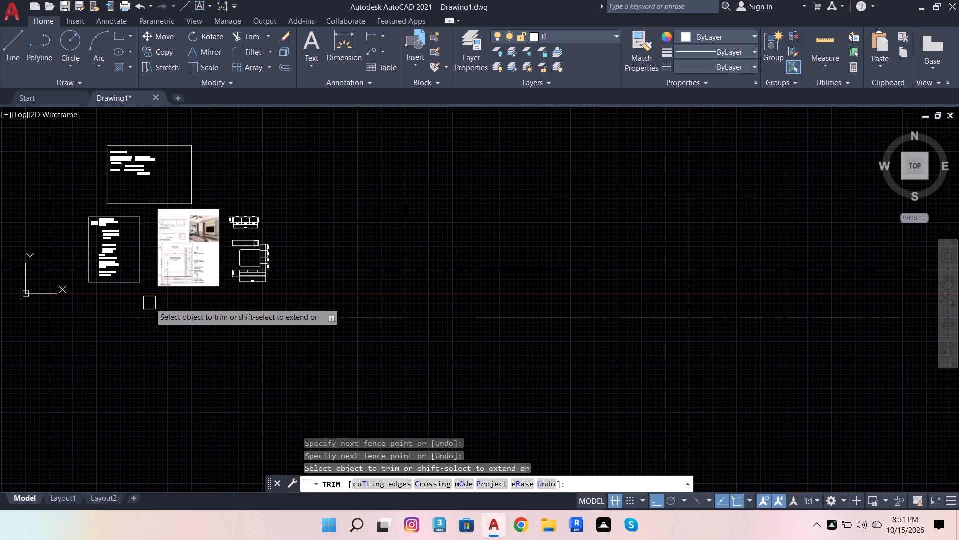
{"action": "scroll", "coordinate": [88, 220], "scroll_direction": "up", "scroll_amount": 4}
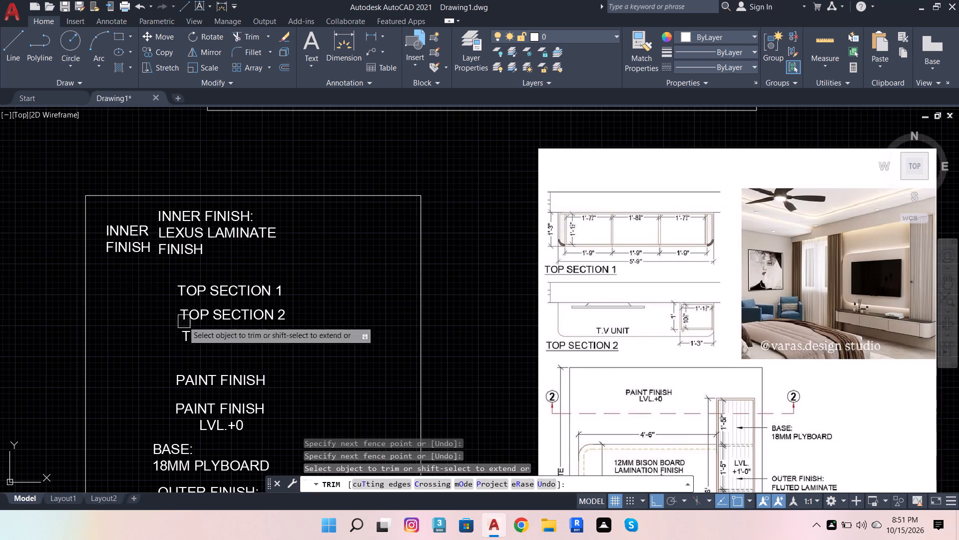
{"action": "key", "text": "Escape"}
{"action": "key", "text": "Escape"}
Move the TOP SECTION 1 label freely, with Ortho off, beneath the dimensioned first top section.
{"action": "left_click", "coordinate": [204, 287]}
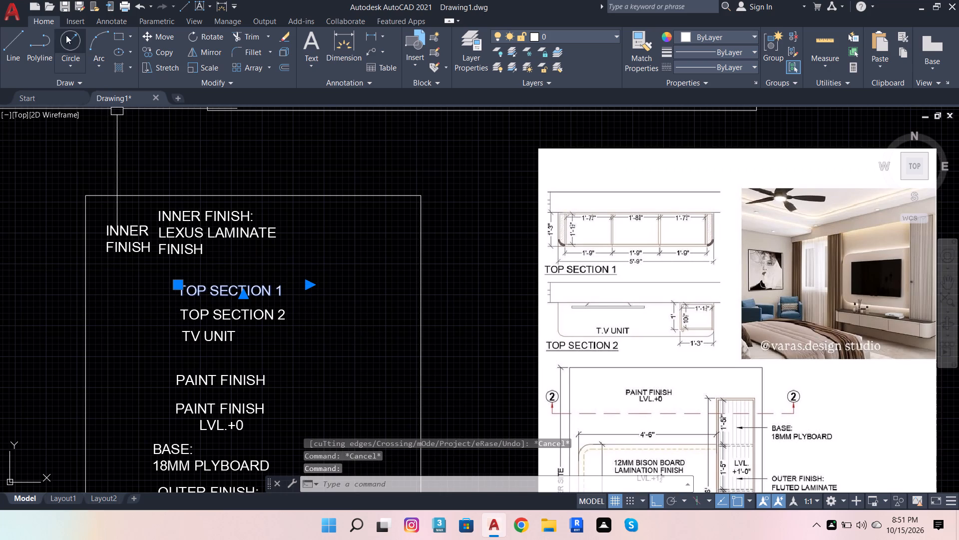
{"action": "left_click", "coordinate": [163, 32]}
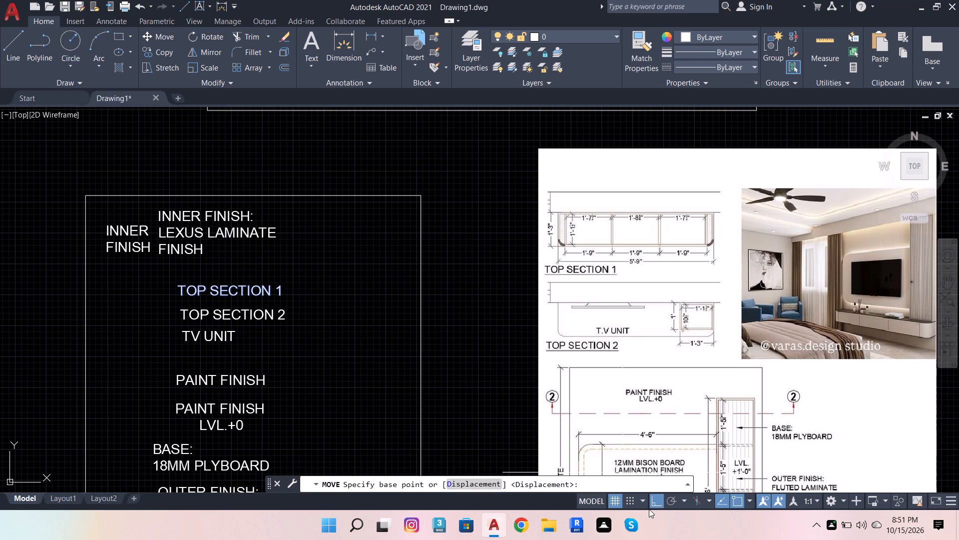
{"action": "left_click", "coordinate": [653, 502]}
{"action": "left_click", "coordinate": [186, 287]}
{"action": "scroll", "coordinate": [113, 352], "scroll_direction": "down", "scroll_amount": 4}
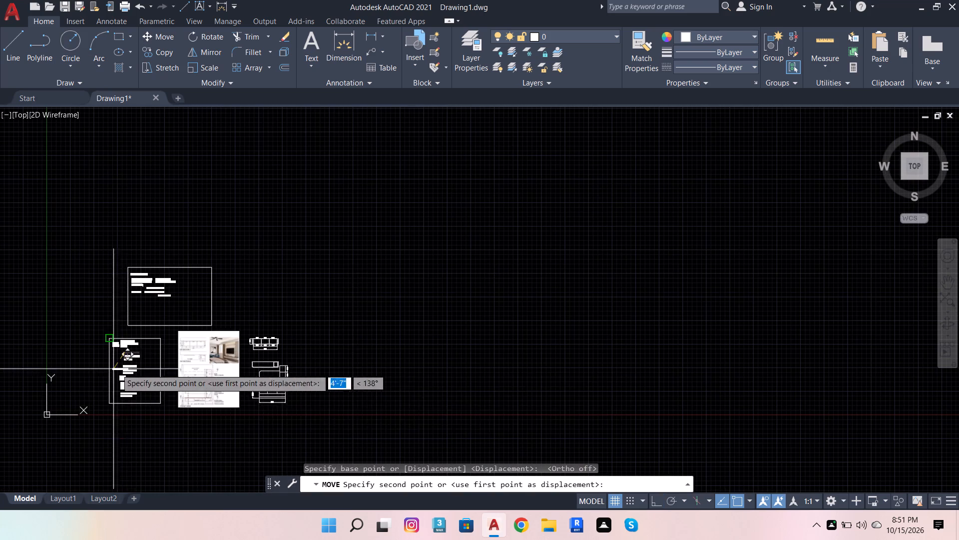
{"action": "scroll", "coordinate": [245, 356], "scroll_direction": "up", "scroll_amount": 4}
{"action": "left_click", "coordinate": [277, 337]}
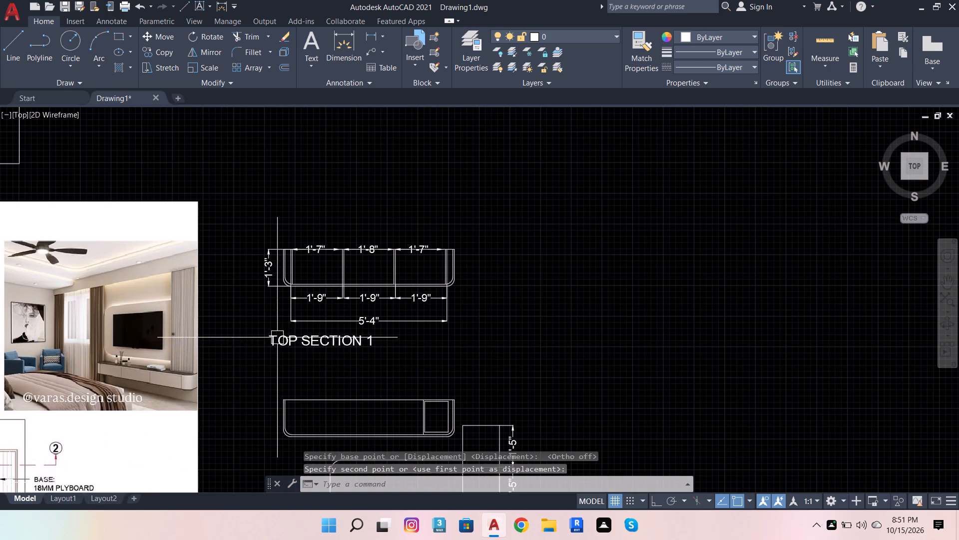
Move the TOP SECTION 2 label from the text list to just below the second top section drawing.
{"action": "scroll", "coordinate": [308, 307], "scroll_direction": "down", "scroll_amount": 3}
{"action": "scroll", "coordinate": [80, 321], "scroll_direction": "up", "scroll_amount": 2}
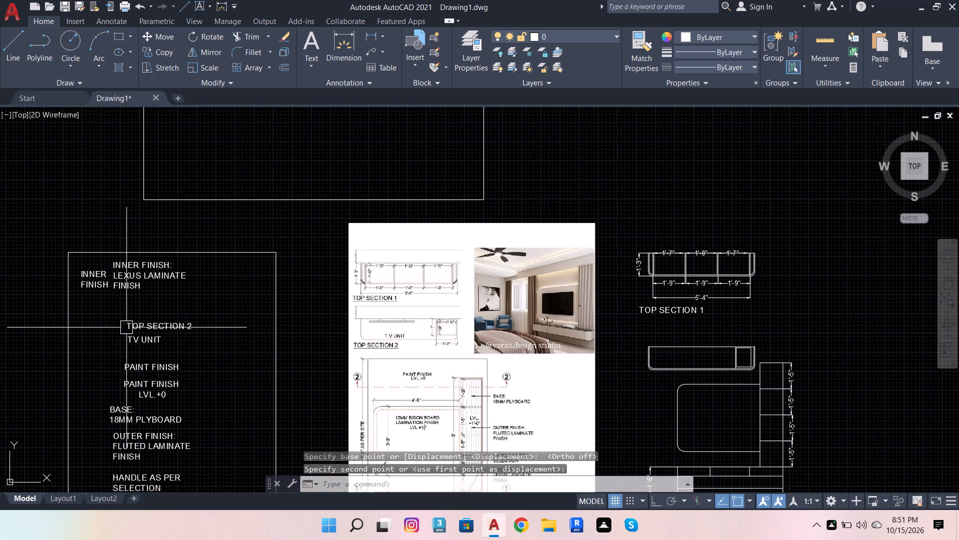
{"action": "left_click", "coordinate": [127, 327]}
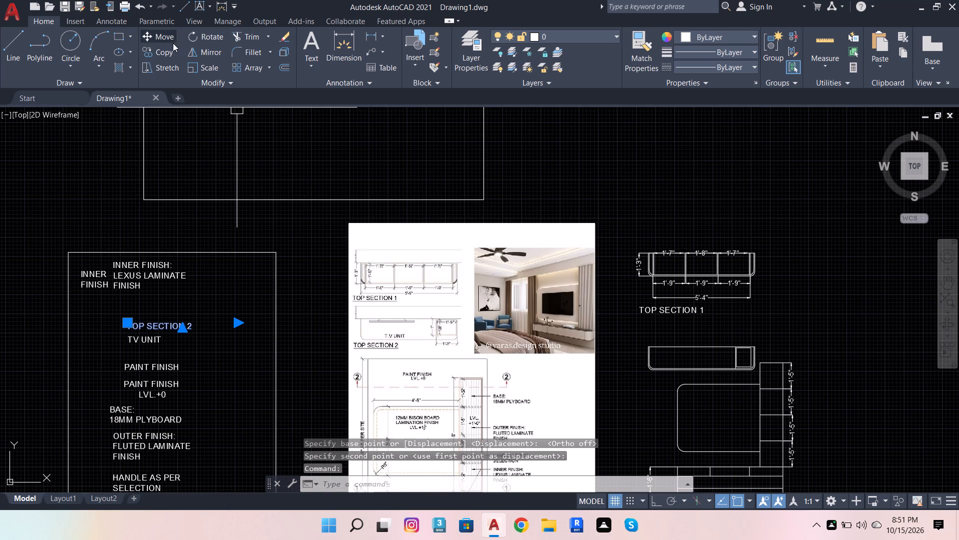
{"action": "left_click", "coordinate": [170, 39]}
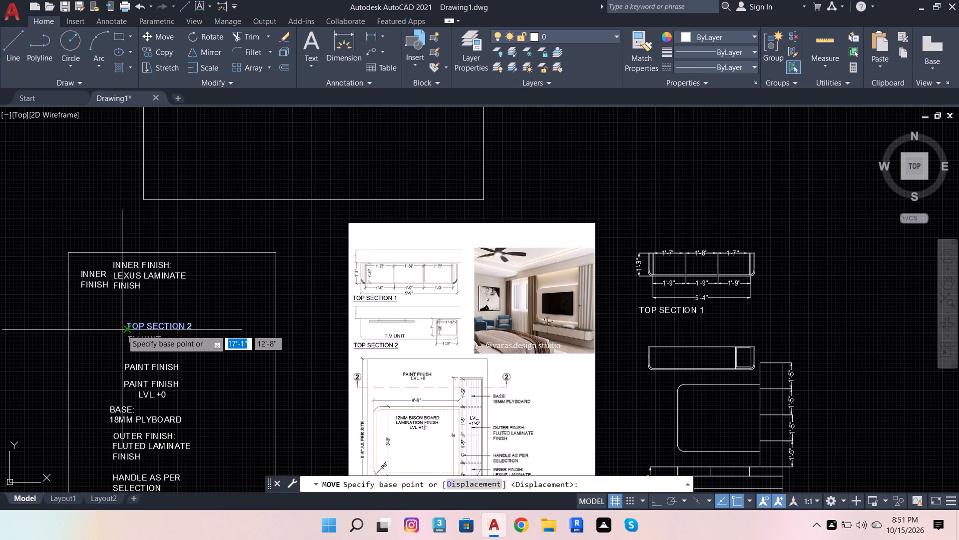
{"action": "left_click", "coordinate": [122, 329]}
{"action": "scroll", "coordinate": [234, 297], "scroll_direction": "down", "scroll_amount": 2}
{"action": "scroll", "coordinate": [340, 320], "scroll_direction": "up", "scroll_amount": 3}
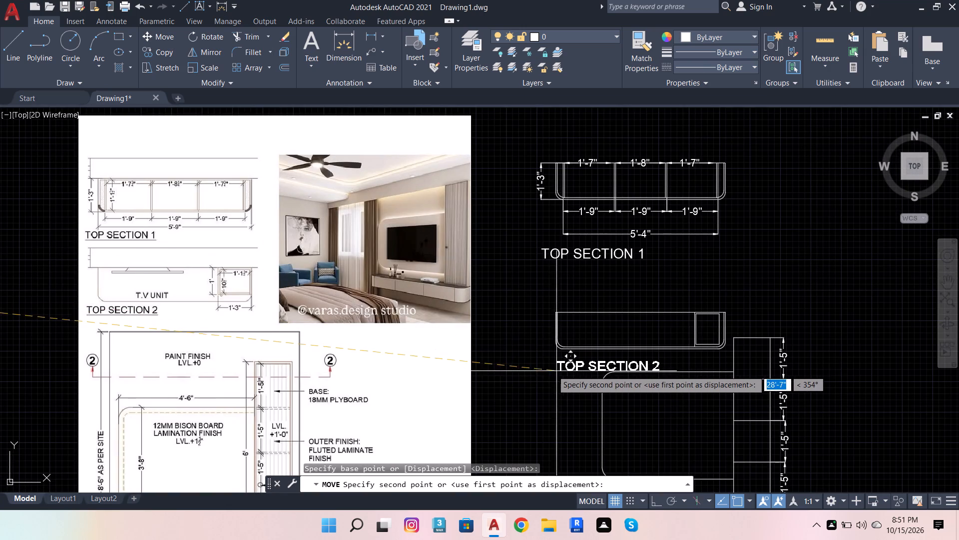
{"action": "scroll", "coordinate": [548, 369], "scroll_direction": "up", "scroll_amount": 2}
{"action": "left_click", "coordinate": [533, 366]}
Move the second top section together with its title to the empty area right of top section 1.
{"action": "scroll", "coordinate": [468, 293], "scroll_direction": "down", "scroll_amount": 3}
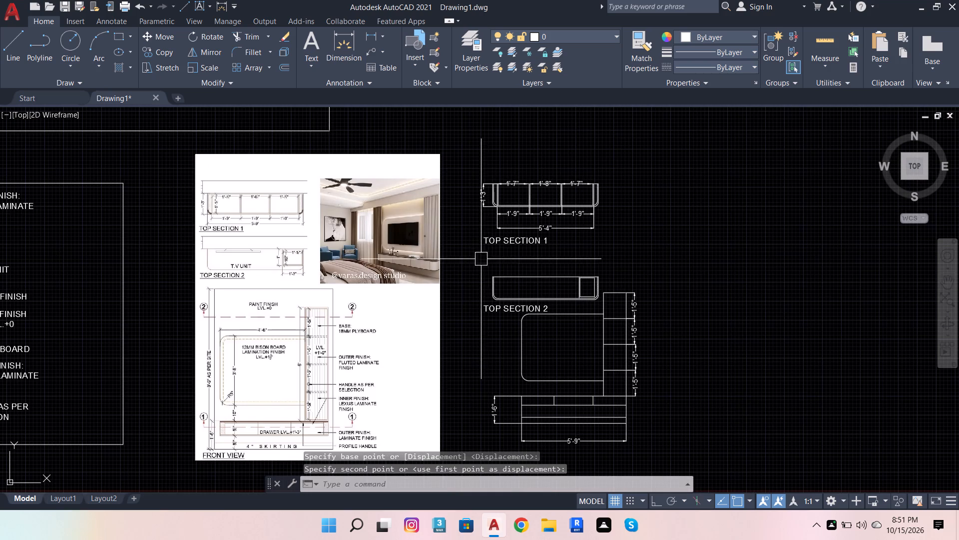
{"action": "left_click", "coordinate": [481, 258]}
{"action": "scroll", "coordinate": [600, 310], "scroll_direction": "up", "scroll_amount": 2}
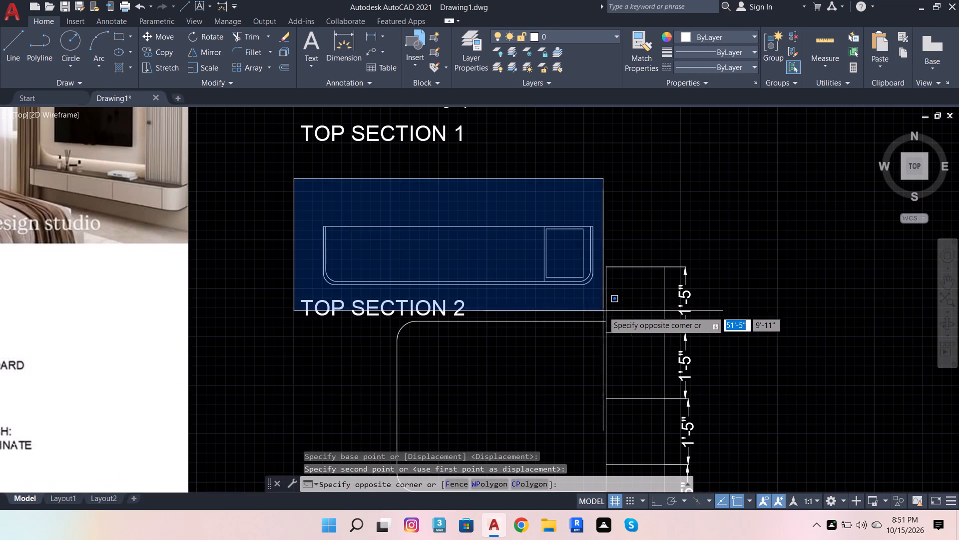
{"action": "left_click", "coordinate": [601, 318]}
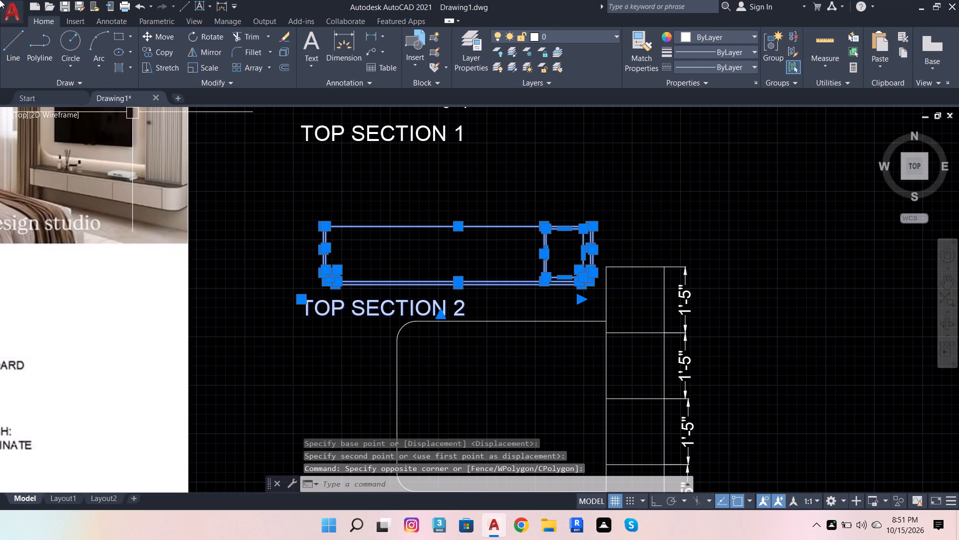
{"action": "left_click", "coordinate": [146, 38]}
{"action": "left_click", "coordinate": [305, 229]}
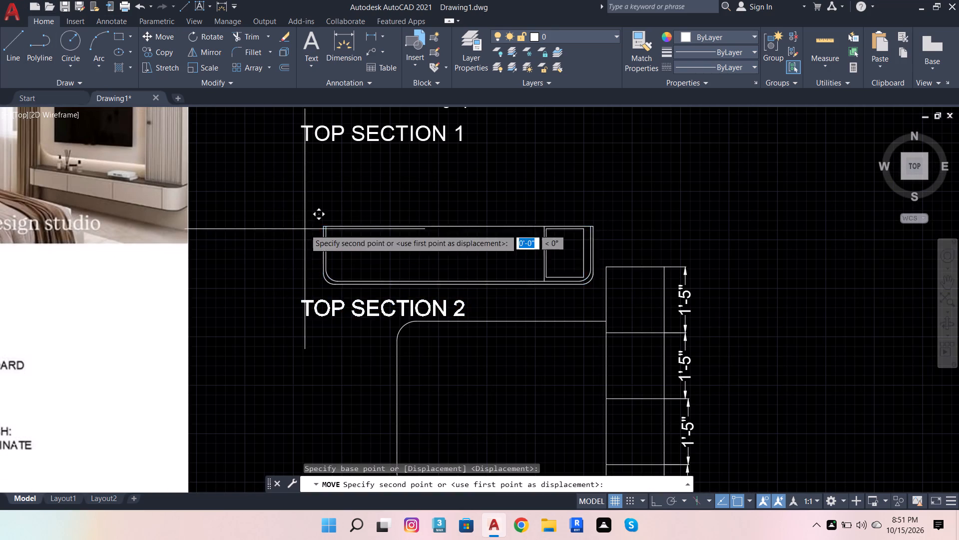
{"action": "scroll", "coordinate": [258, 271], "scroll_direction": "down", "scroll_amount": 3}
{"action": "scroll", "coordinate": [365, 210], "scroll_direction": "up", "scroll_amount": 1}
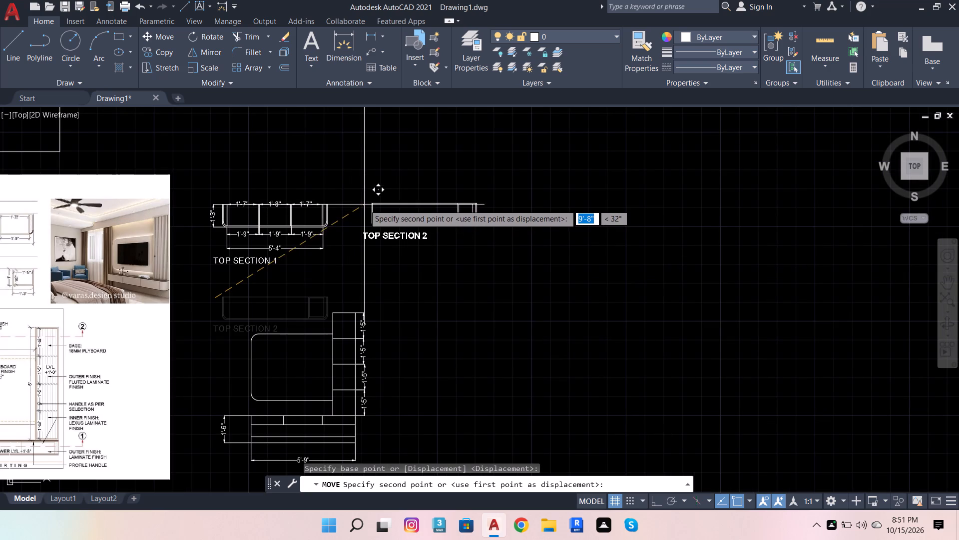
{"action": "left_click", "coordinate": [362, 203]}
Join the two collinear segments of the tall side unit's left edge into one line in the front elevation.
{"action": "scroll", "coordinate": [315, 260], "scroll_direction": "down", "scroll_amount": 2}
{"action": "scroll", "coordinate": [289, 317], "scroll_direction": "up", "scroll_amount": 1}
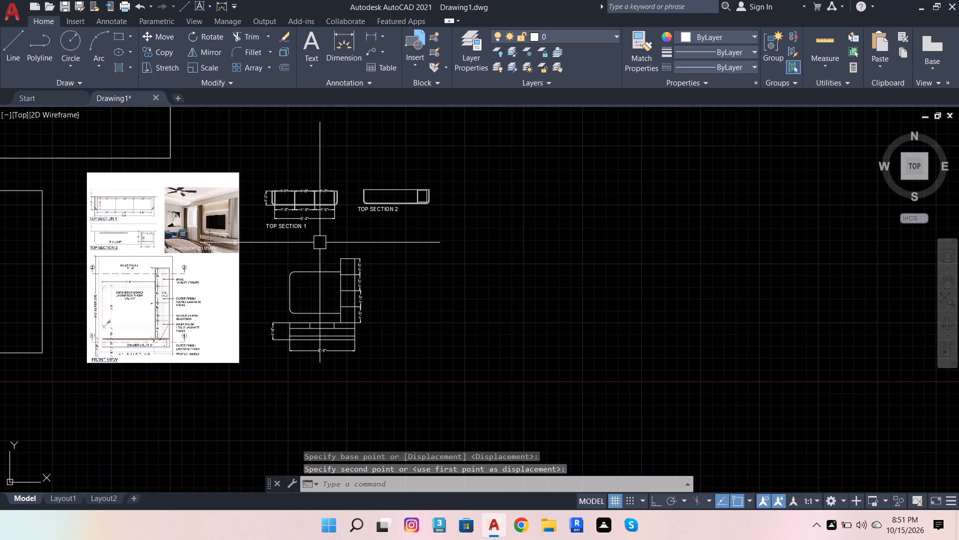
{"action": "scroll", "coordinate": [356, 252], "scroll_direction": "down", "scroll_amount": 1}
{"action": "scroll", "coordinate": [286, 267], "scroll_direction": "up", "scroll_amount": 2}
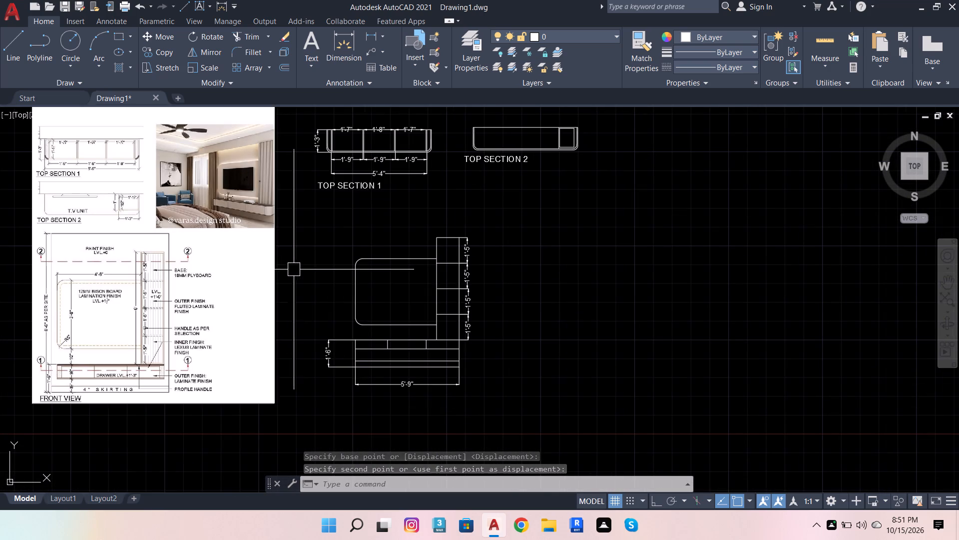
{"action": "scroll", "coordinate": [396, 294], "scroll_direction": "up", "scroll_amount": 1}
{"action": "scroll", "coordinate": [469, 266], "scroll_direction": "up", "scroll_amount": 1}
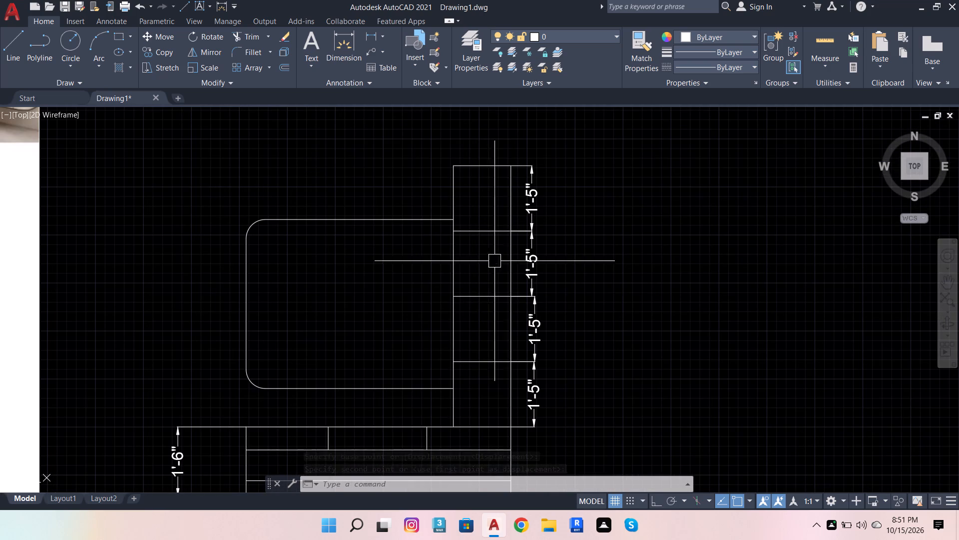
{"action": "left_click", "coordinate": [458, 269]}
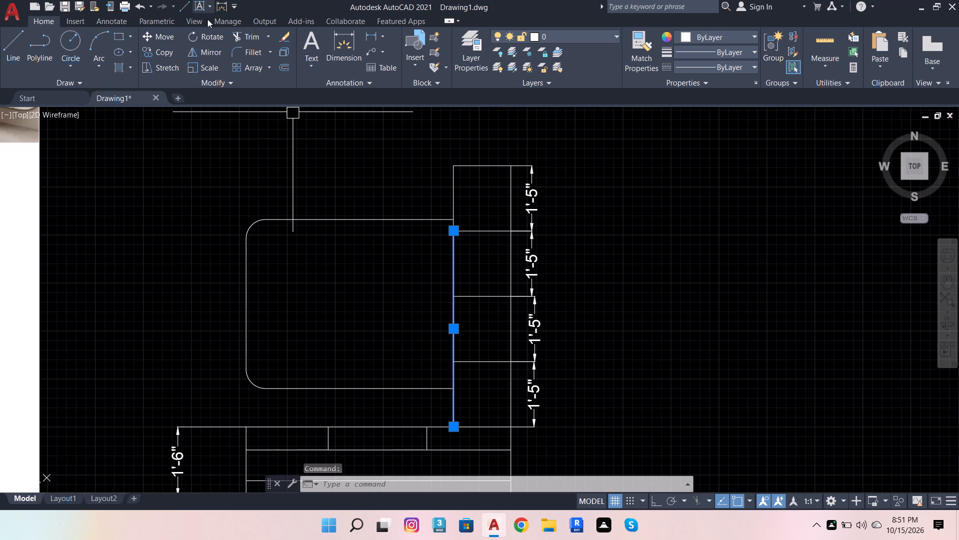
{"action": "left_click", "coordinate": [453, 191]}
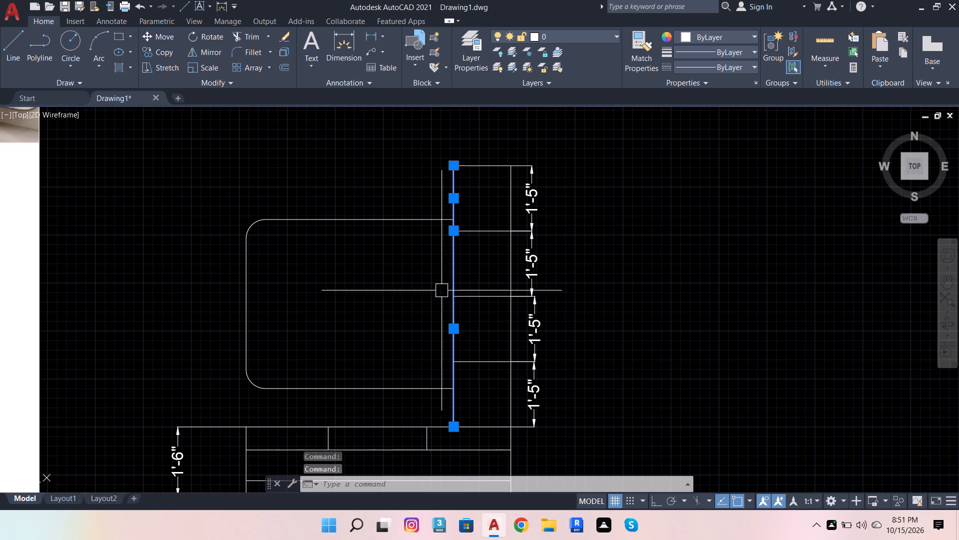
{"action": "key", "text": "j"}
{"action": "key", "text": "Return"}
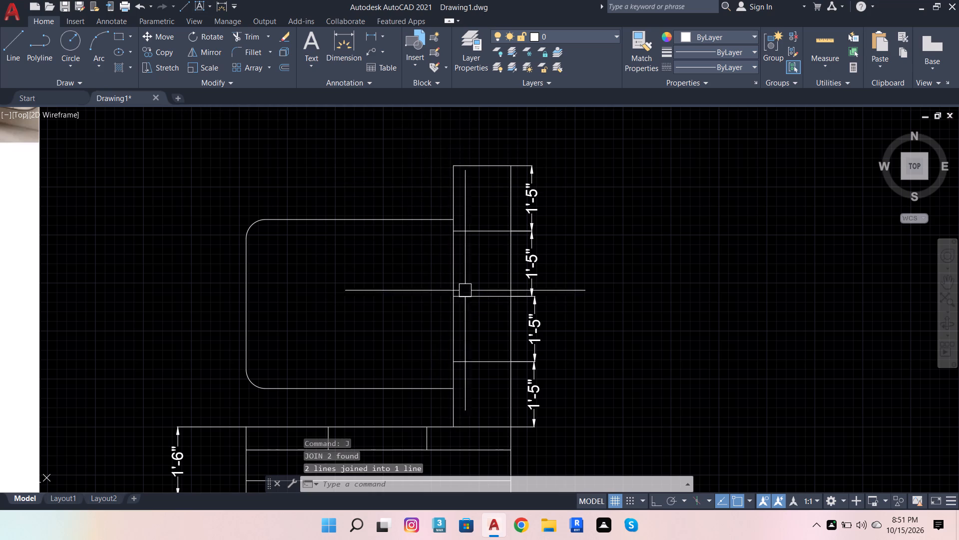
Offset the joined left edge of the tall side unit 1" inward in the front elevation.
{"action": "left_click", "coordinate": [463, 276]}
{"action": "left_click", "coordinate": [426, 278]}
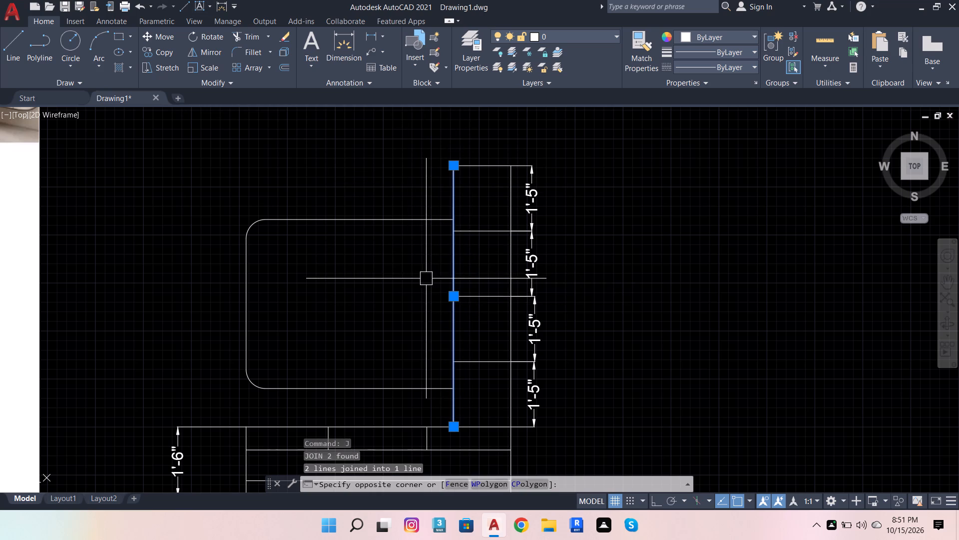
{"action": "left_click", "coordinate": [288, 64]}
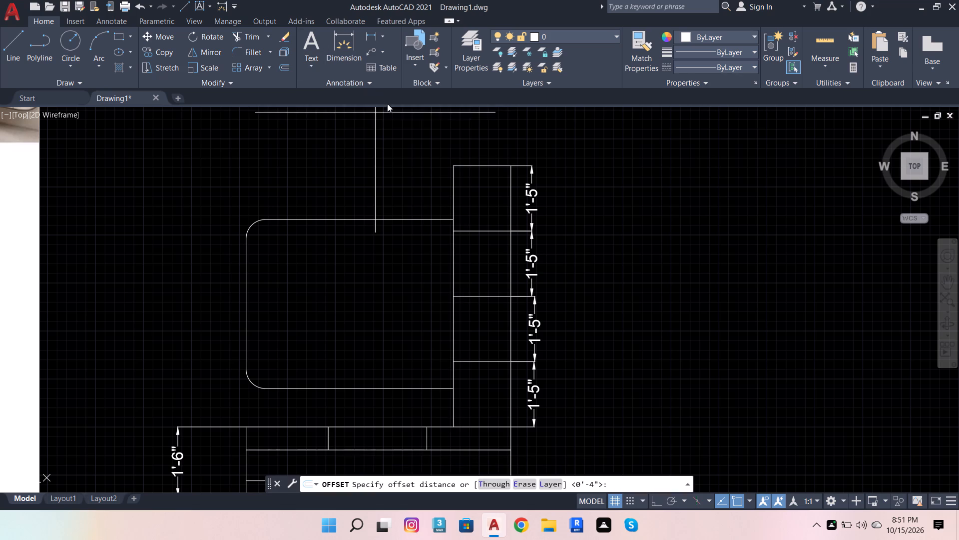
{"action": "left_click", "coordinate": [457, 168]}
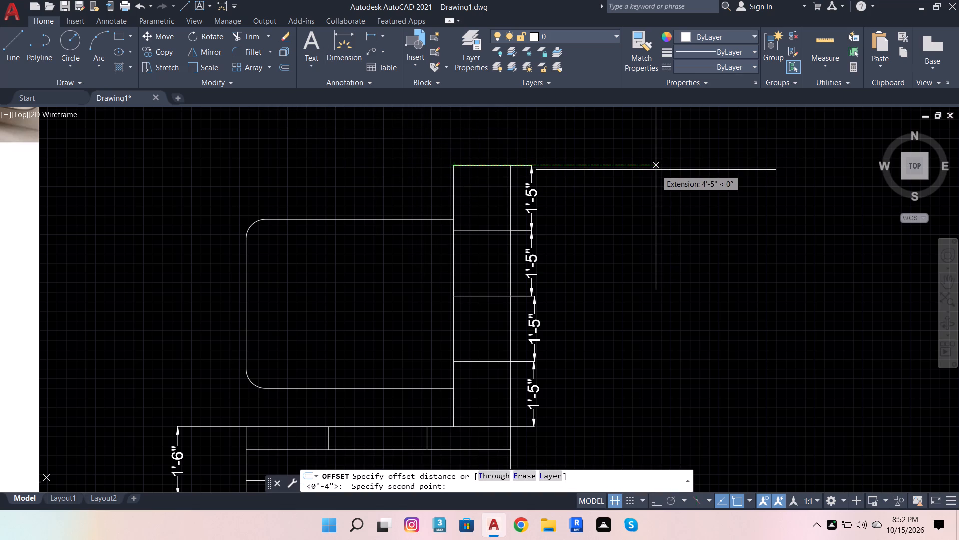
{"action": "key", "text": "1"}
{"action": "key", "text": "Return"}
{"action": "left_click", "coordinate": [656, 170]}
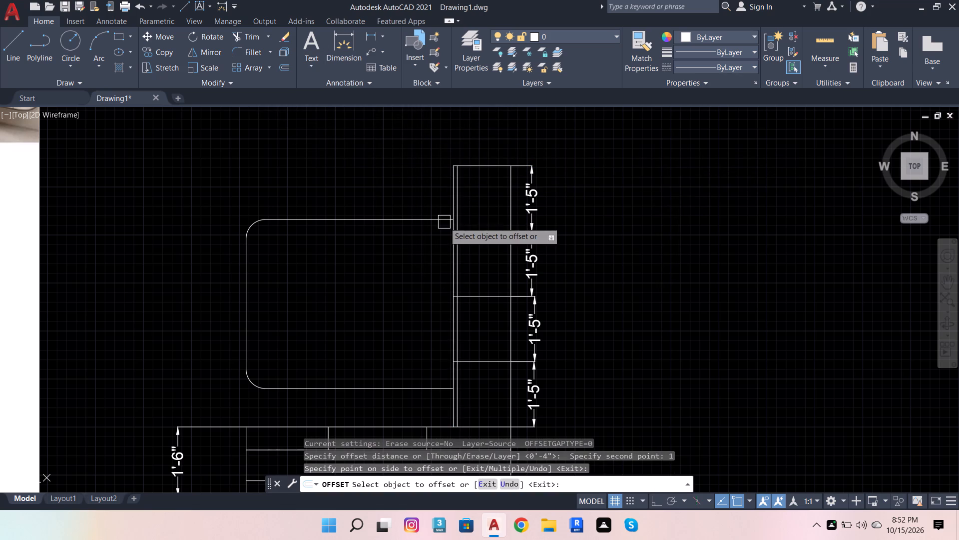
Repeat the 1" offset line after line from the new line to just past the middle of the tall side unit.
{"action": "scroll", "coordinate": [454, 211], "scroll_direction": "up", "scroll_amount": 2}
{"action": "left_click", "coordinate": [456, 211]}
{"action": "left_click", "coordinate": [490, 206]}
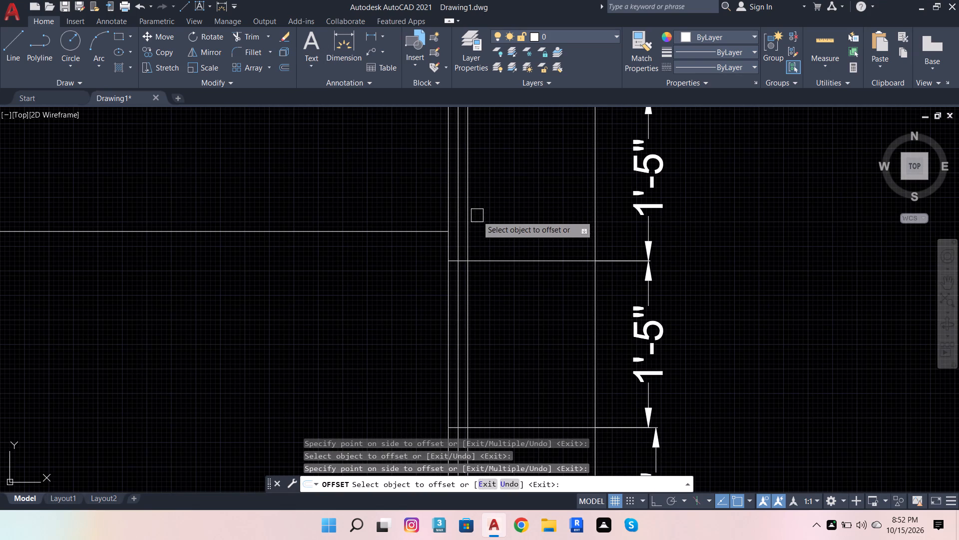
{"action": "left_click", "coordinate": [470, 220]}
{"action": "left_click", "coordinate": [489, 220]}
{"action": "left_click", "coordinate": [478, 224]}
{"action": "left_click", "coordinate": [493, 224]}
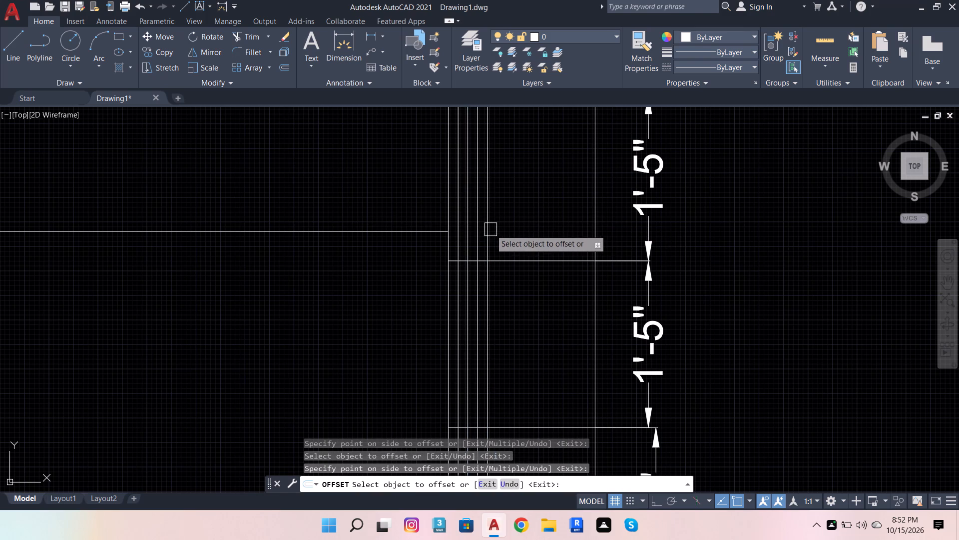
{"action": "left_click", "coordinate": [489, 231]}
{"action": "left_click", "coordinate": [510, 231]}
{"action": "left_click", "coordinate": [500, 231]}
{"action": "left_click", "coordinate": [516, 228]}
{"action": "left_click", "coordinate": [509, 231]}
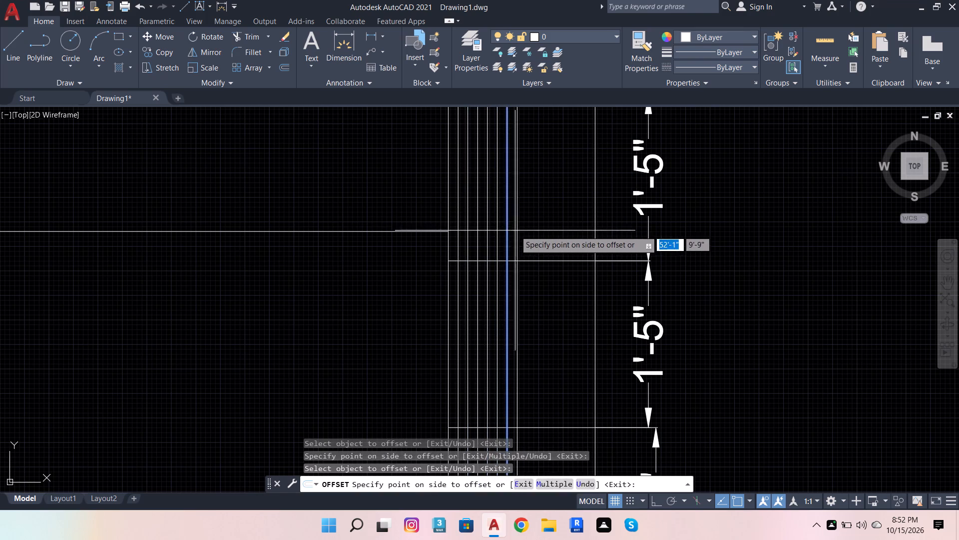
{"action": "left_click", "coordinate": [523, 228]}
{"action": "left_click", "coordinate": [519, 234]}
{"action": "left_click", "coordinate": [538, 234]}
Continue the 1" offsets across the rest of the tall side unit to its right edge to finish the vertical fluting.
{"action": "left_click", "coordinate": [530, 240]}
{"action": "double_click", "coordinate": [538, 242]}
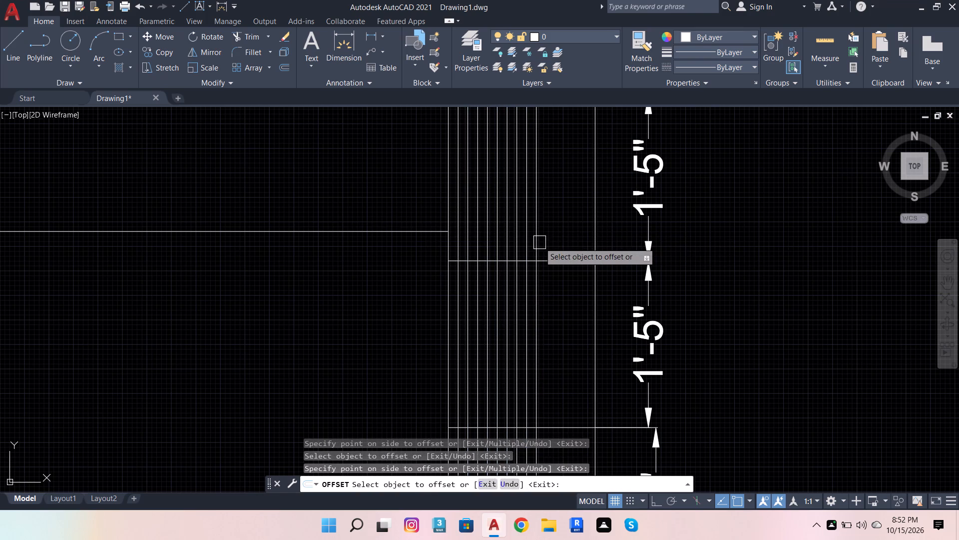
{"action": "left_click", "coordinate": [562, 239]}
{"action": "left_click_drag", "start_coordinate": [548, 250], "coordinate": [554, 250]}
{"action": "left_click", "coordinate": [567, 250]}
{"action": "left_click", "coordinate": [559, 256]}
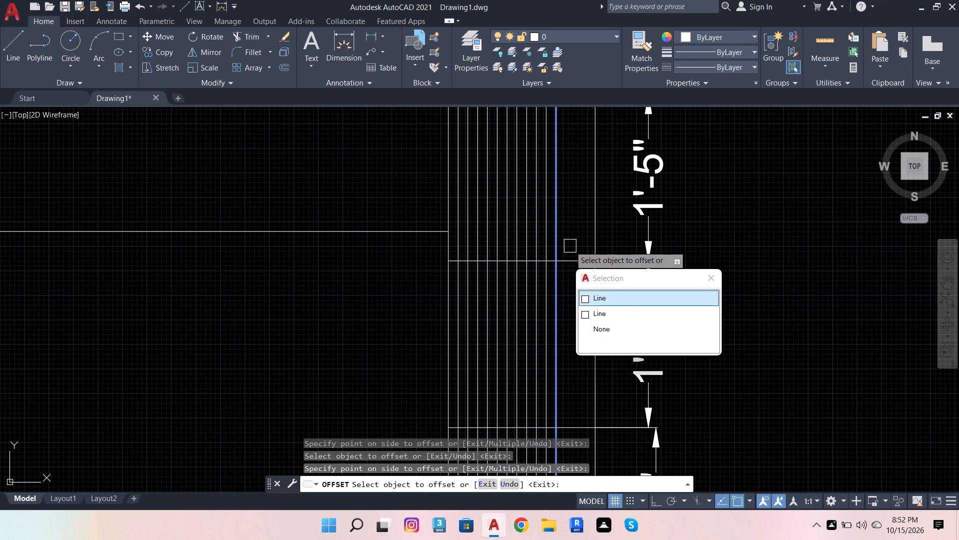
{"action": "left_click", "coordinate": [570, 245]}
{"action": "left_click", "coordinate": [566, 244]}
{"action": "double_click", "coordinate": [573, 240]}
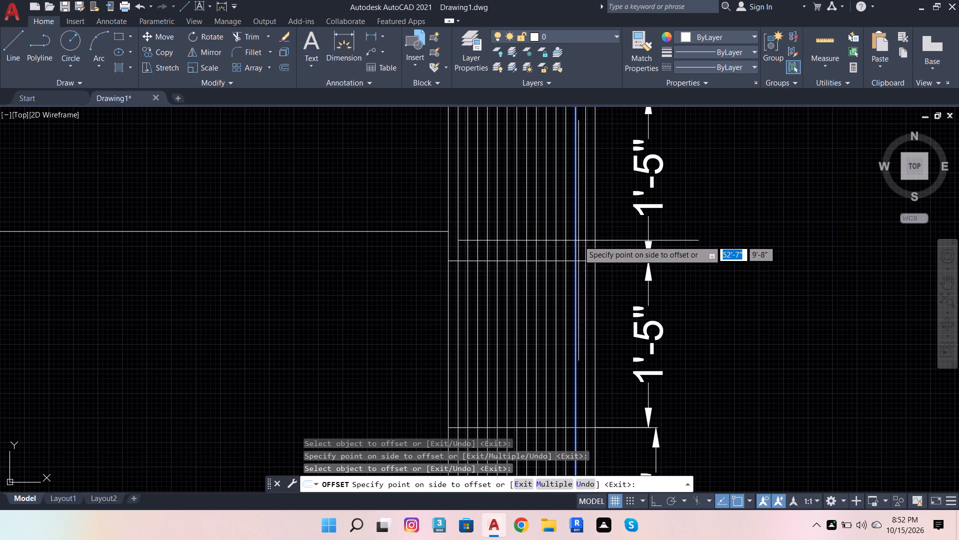
{"action": "left_click", "coordinate": [580, 240]}
{"action": "scroll", "coordinate": [606, 233], "scroll_direction": "down", "scroll_amount": 4}
{"action": "scroll", "coordinate": [538, 301], "scroll_direction": "up", "scroll_amount": 1}
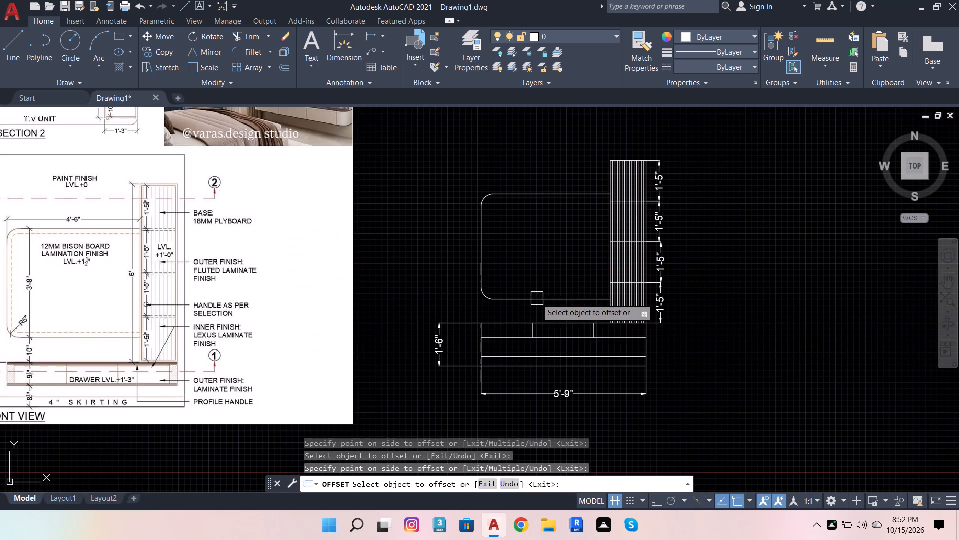
{"action": "scroll", "coordinate": [656, 262], "scroll_direction": "down", "scroll_amount": 2}
{"action": "scroll", "coordinate": [257, 243], "scroll_direction": "up", "scroll_amount": 1}
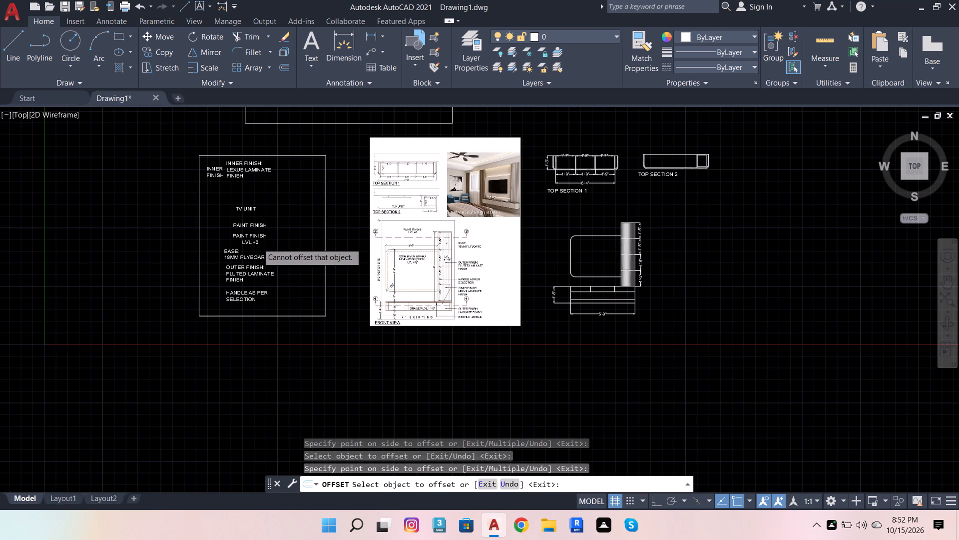
{"action": "key", "text": "Escape"}
{"action": "key", "text": "Escape"}
{"action": "key", "text": "Escape"}
{"action": "key", "text": "Escape"}
{"action": "key", "text": "Escape"}
{"action": "key", "text": "Escape"}
{"action": "key", "text": "Escape"}
{"action": "key", "text": "Escape"}
{"action": "key", "text": "Escape"}
{"action": "key", "text": "Escape"}
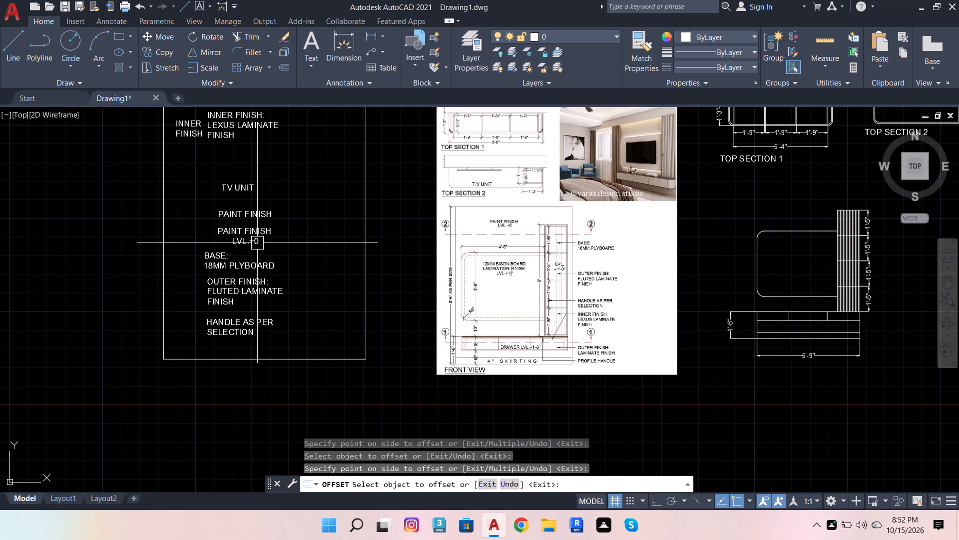
Move the BASE: 18MM PLYBOARD label from the text list to the right of the tall unit's upper dimensions in the front elevation.
{"action": "scroll", "coordinate": [256, 247], "scroll_direction": "up", "scroll_amount": 1}
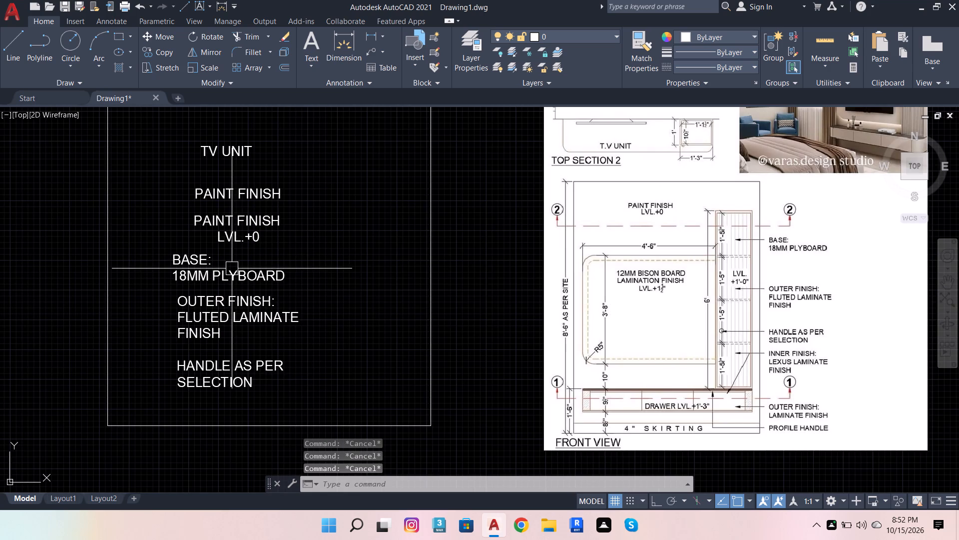
{"action": "left_click", "coordinate": [245, 276]}
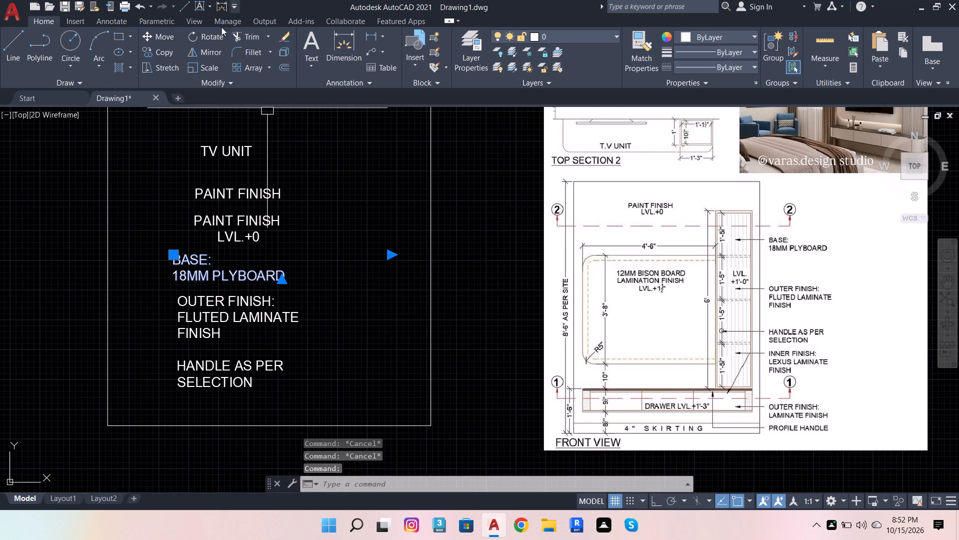
{"action": "left_click", "coordinate": [154, 40]}
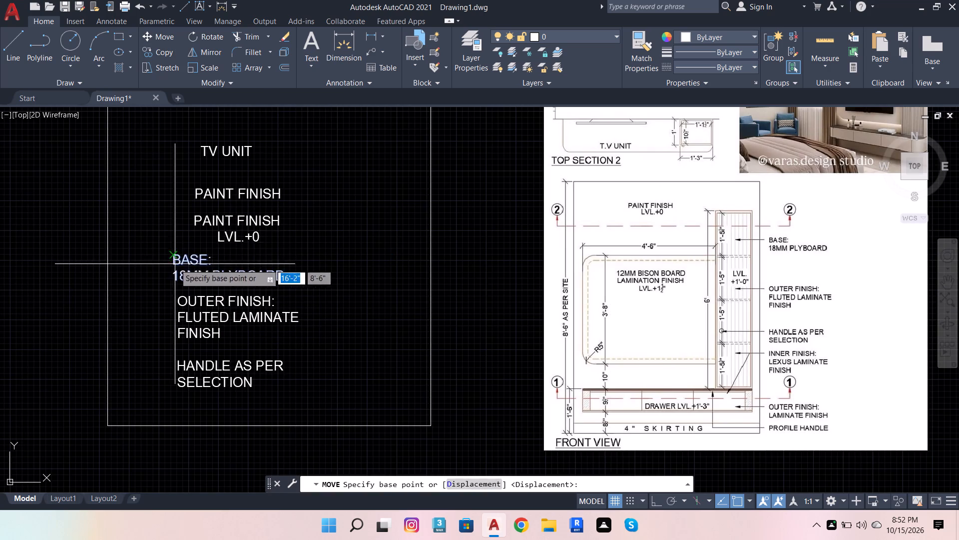
{"action": "left_click", "coordinate": [175, 265]}
{"action": "scroll", "coordinate": [105, 262], "scroll_direction": "down", "scroll_amount": 4}
{"action": "scroll", "coordinate": [307, 265], "scroll_direction": "up", "scroll_amount": 2}
{"action": "scroll", "coordinate": [368, 234], "scroll_direction": "down", "scroll_amount": 1}
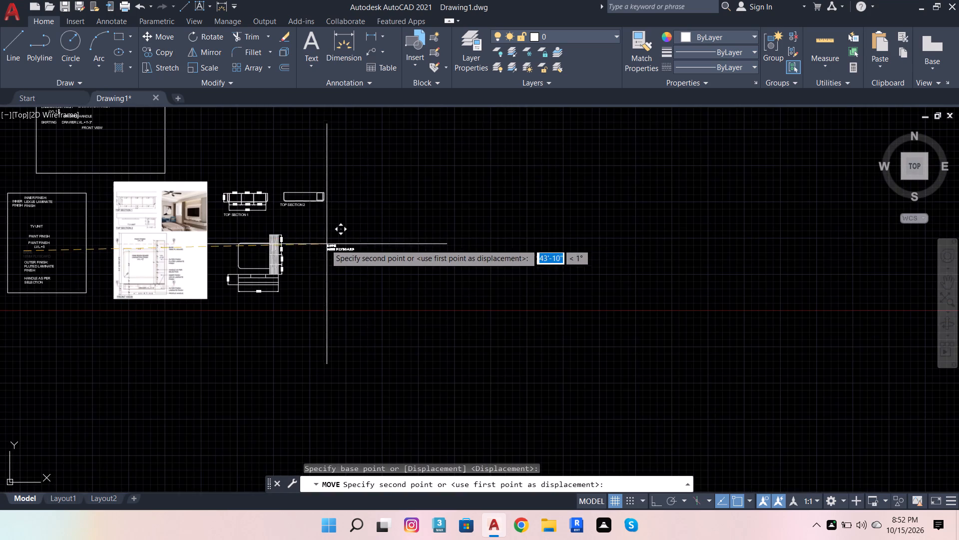
{"action": "scroll", "coordinate": [303, 254], "scroll_direction": "up", "scroll_amount": 4}
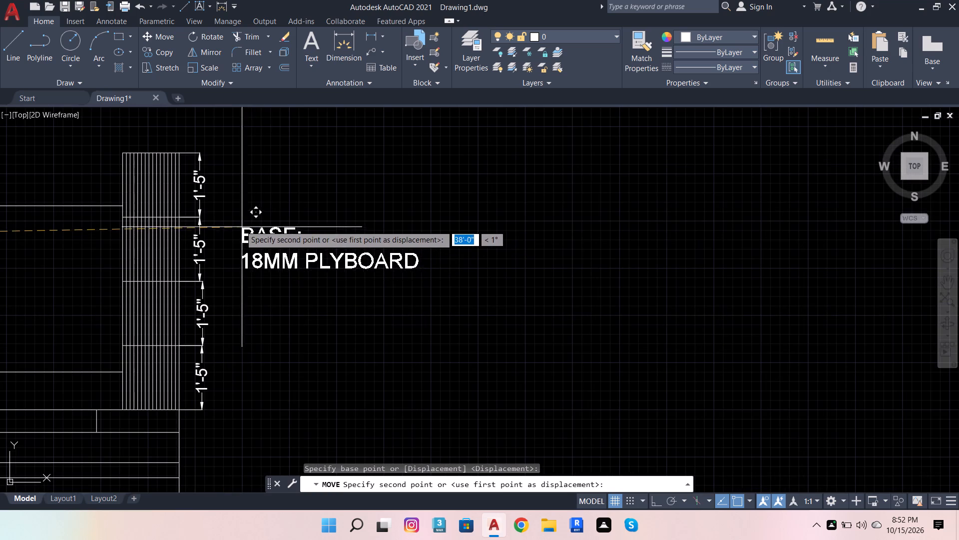
{"action": "left_click", "coordinate": [237, 224]}
Move the OUTER FINISH: FLUTED LAMINATE FINISH label from the text list to directly below the 18MM PLYBOARD label.
{"action": "scroll", "coordinate": [350, 235], "scroll_direction": "down", "scroll_amount": 4}
{"action": "scroll", "coordinate": [33, 225], "scroll_direction": "up", "scroll_amount": 2}
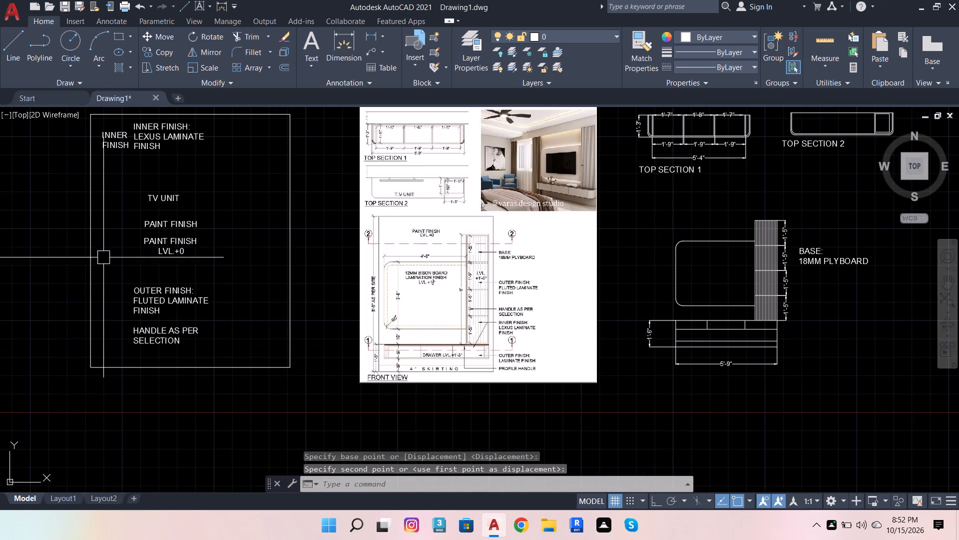
{"action": "left_click", "coordinate": [158, 299]}
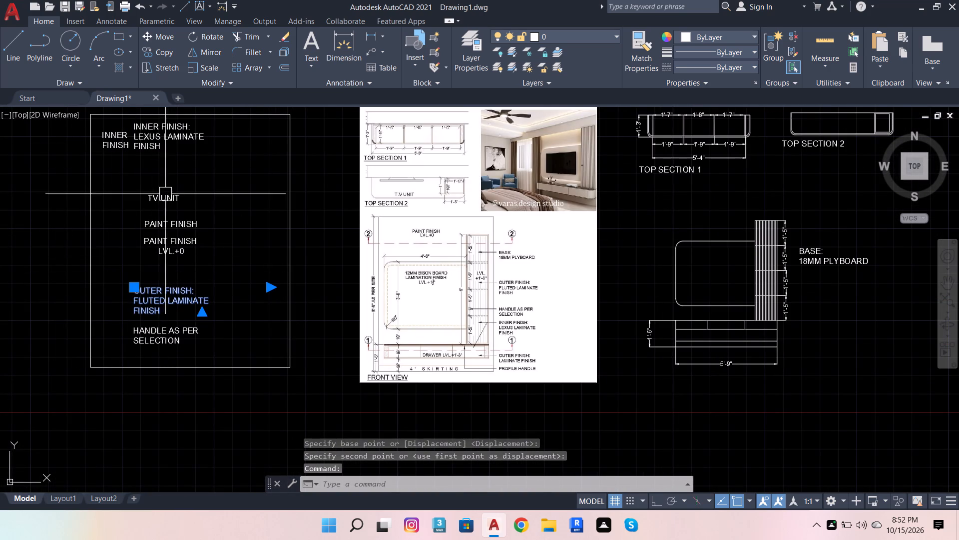
{"action": "left_click", "coordinate": [160, 33]}
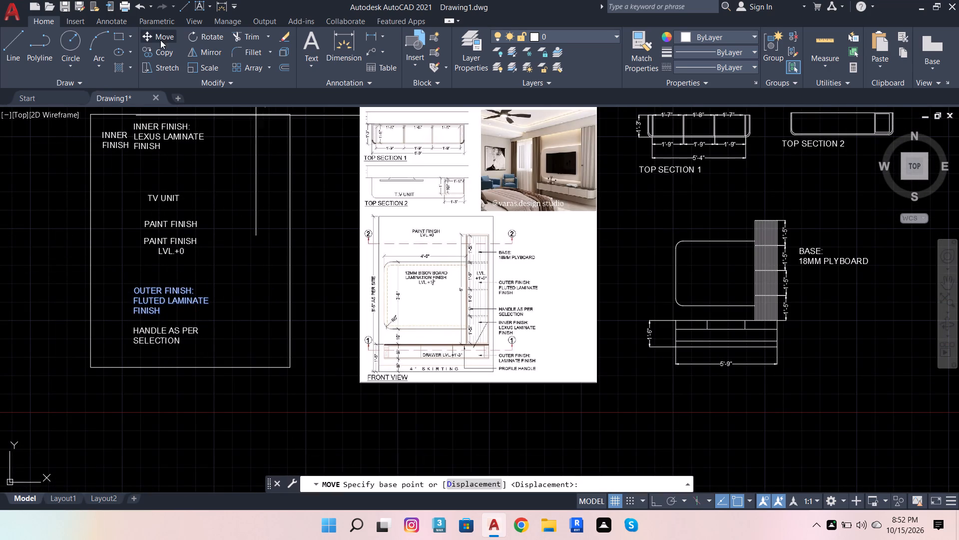
{"action": "left_click", "coordinate": [134, 299]}
{"action": "scroll", "coordinate": [188, 304], "scroll_direction": "down", "scroll_amount": 3}
{"action": "scroll", "coordinate": [306, 308], "scroll_direction": "up", "scroll_amount": 1}
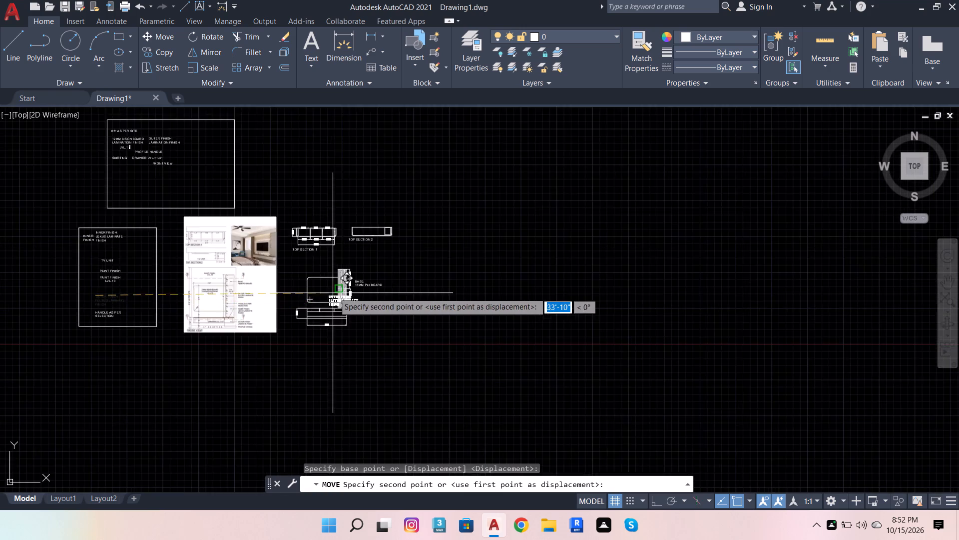
{"action": "scroll", "coordinate": [335, 292], "scroll_direction": "up", "scroll_amount": 3}
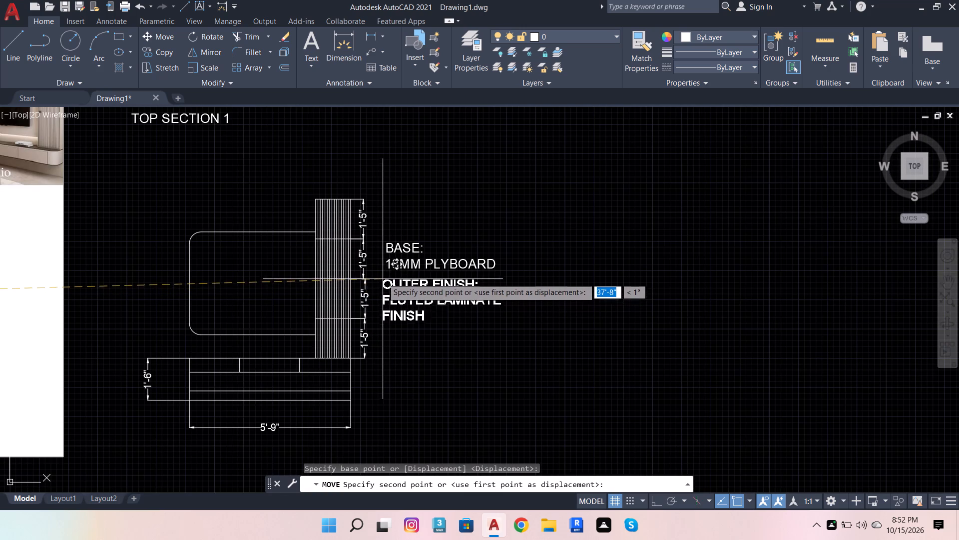
{"action": "left_click", "coordinate": [382, 276]}
Move the HANDLE AS PER SELECTION label from the text list to below the fluted laminate label beside the tall unit.
{"action": "scroll", "coordinate": [395, 290], "scroll_direction": "up", "scroll_amount": 2}
{"action": "scroll", "coordinate": [407, 276], "scroll_direction": "down", "scroll_amount": 6}
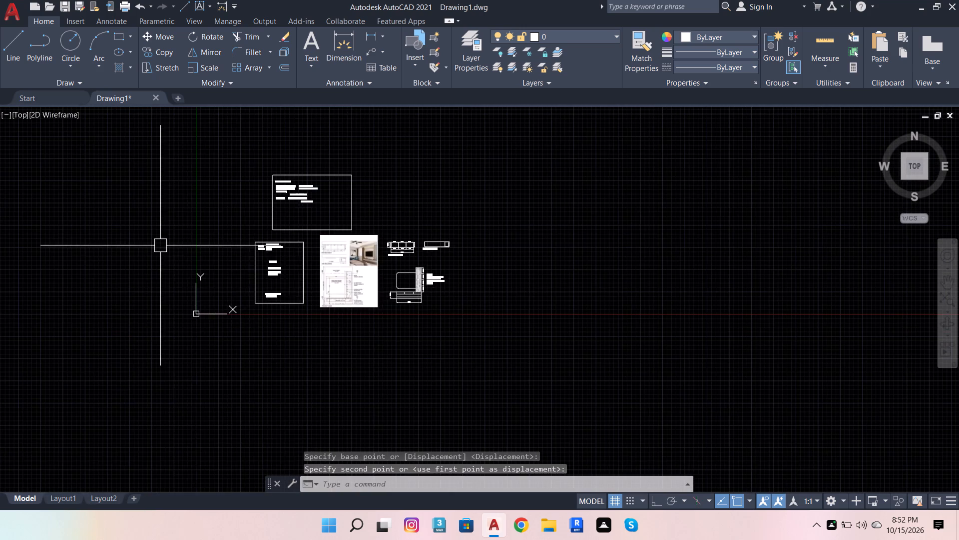
{"action": "scroll", "coordinate": [205, 271], "scroll_direction": "up", "scroll_amount": 1}
{"action": "scroll", "coordinate": [365, 317], "scroll_direction": "up", "scroll_amount": 3}
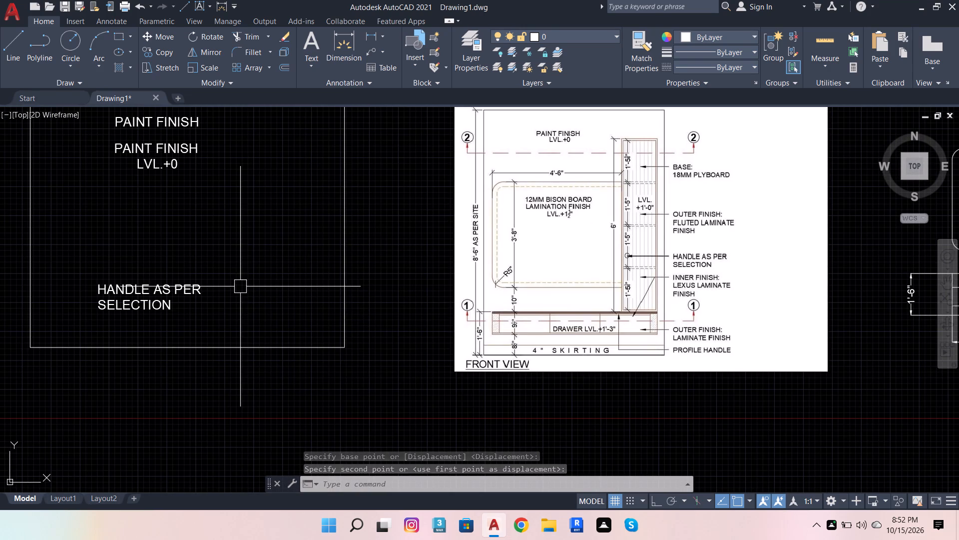
{"action": "left_click", "coordinate": [147, 289]}
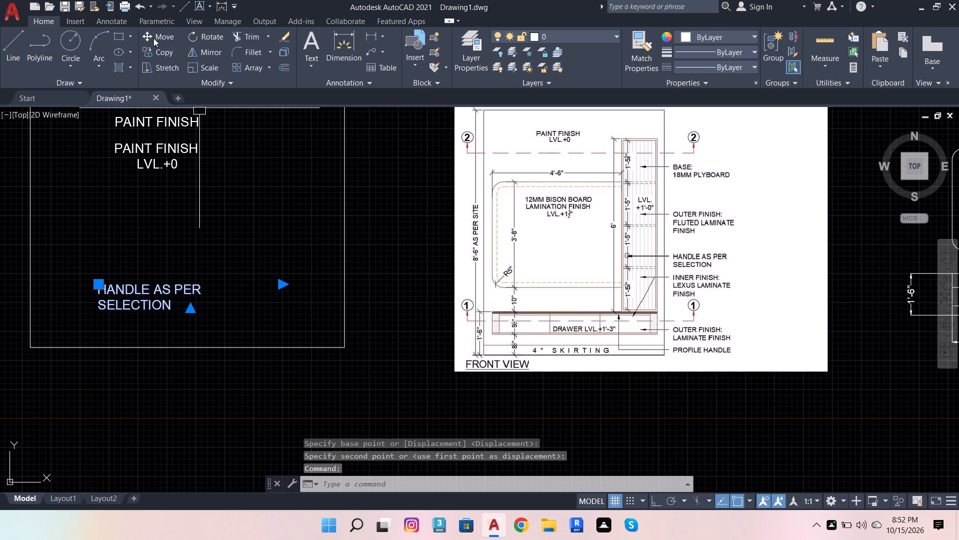
{"action": "left_click", "coordinate": [162, 35]}
{"action": "left_click", "coordinate": [121, 290]}
{"action": "scroll", "coordinate": [214, 307], "scroll_direction": "down", "scroll_amount": 2}
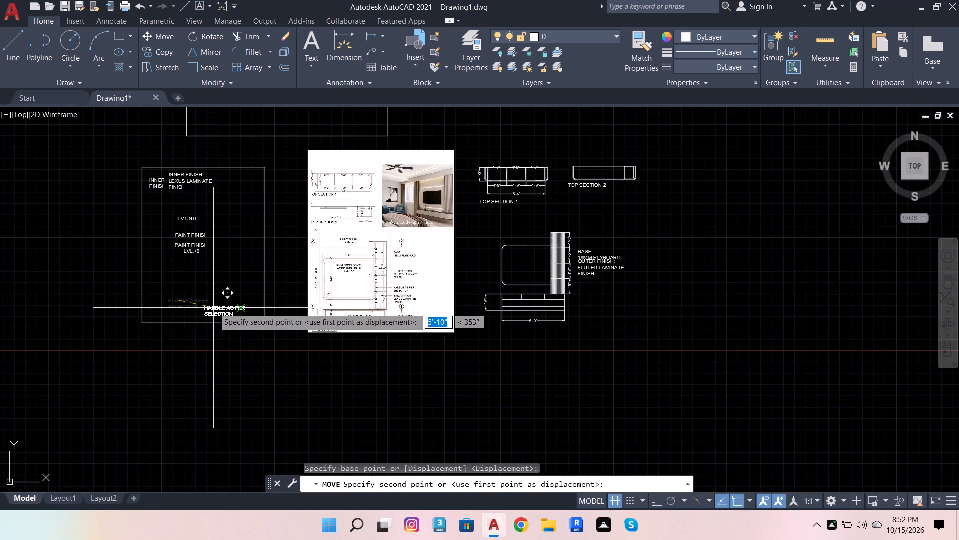
{"action": "scroll", "coordinate": [600, 316], "scroll_direction": "up", "scroll_amount": 1}
{"action": "scroll", "coordinate": [581, 271], "scroll_direction": "up", "scroll_amount": 2}
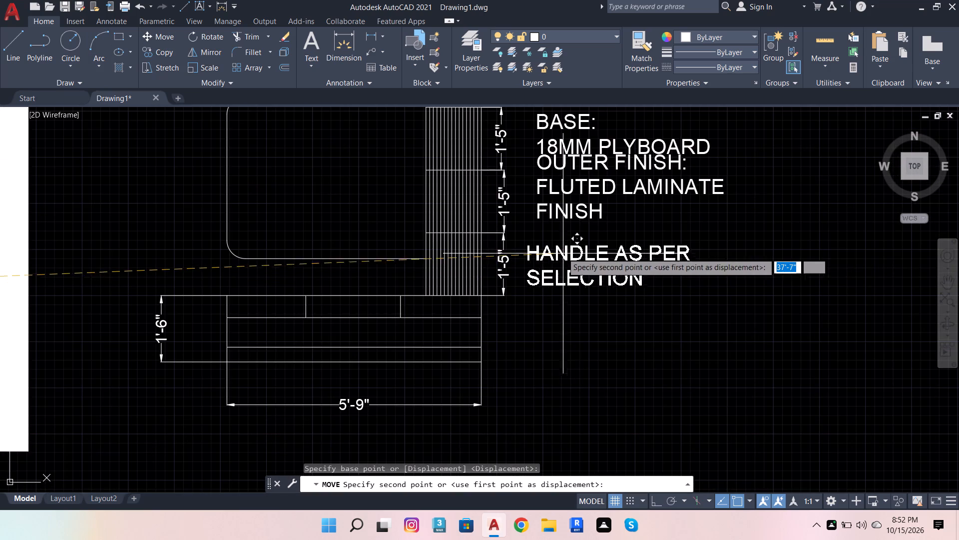
{"action": "left_click", "coordinate": [566, 244]}
Move the INNER FINISH: LEXUS LAMINATE FINISH label from the text list to just below the HANDLE AS PER SELECTION label.
{"action": "scroll", "coordinate": [591, 285], "scroll_direction": "down", "scroll_amount": 3}
{"action": "scroll", "coordinate": [339, 287], "scroll_direction": "up", "scroll_amount": 1}
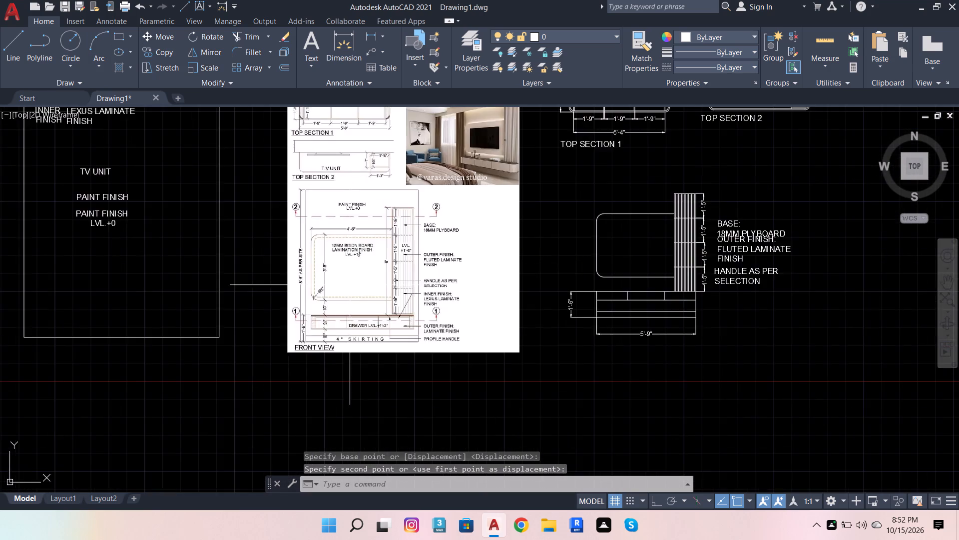
{"action": "scroll", "coordinate": [351, 285], "scroll_direction": "up", "scroll_amount": 1}
{"action": "scroll", "coordinate": [457, 276], "scroll_direction": "down", "scroll_amount": 1}
{"action": "scroll", "coordinate": [390, 289], "scroll_direction": "down", "scroll_amount": 1}
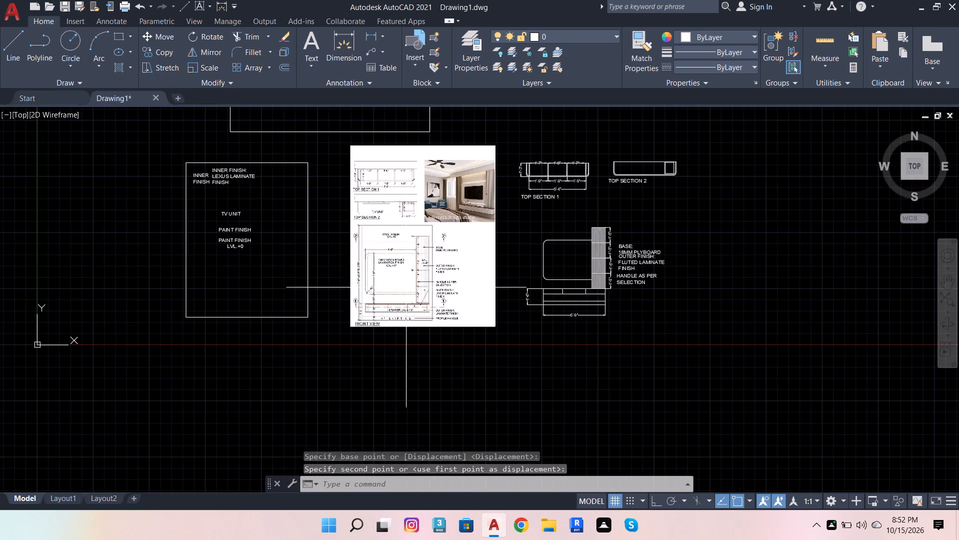
{"action": "scroll", "coordinate": [246, 237], "scroll_direction": "up", "scroll_amount": 1}
{"action": "left_click", "coordinate": [212, 128]}
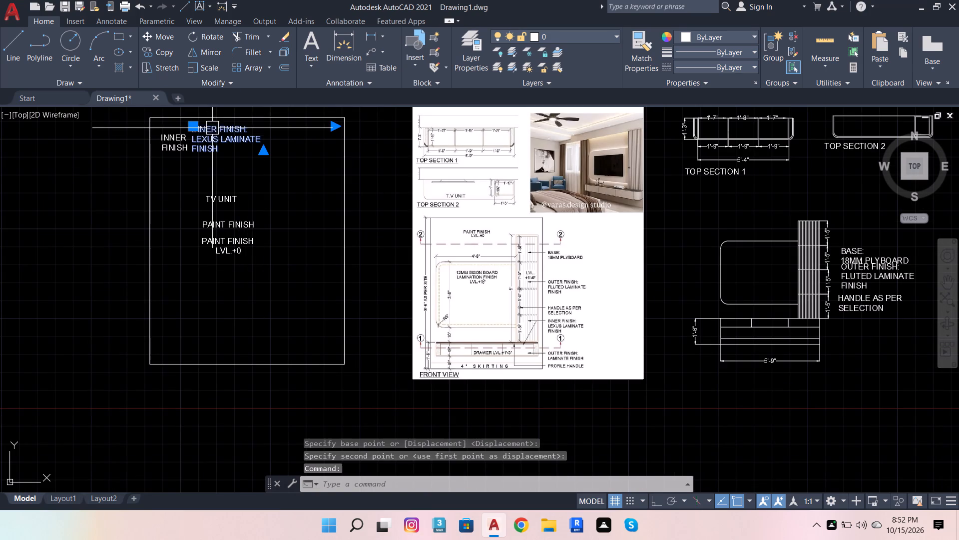
{"action": "left_click", "coordinate": [163, 38]}
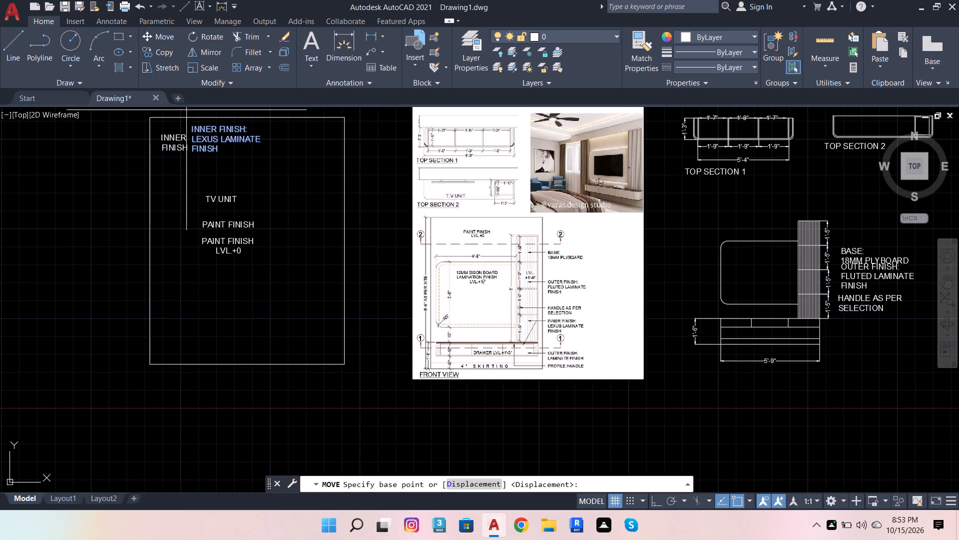
{"action": "left_click", "coordinate": [203, 145]}
{"action": "scroll", "coordinate": [262, 225], "scroll_direction": "down", "scroll_amount": 3}
{"action": "scroll", "coordinate": [457, 284], "scroll_direction": "up", "scroll_amount": 2}
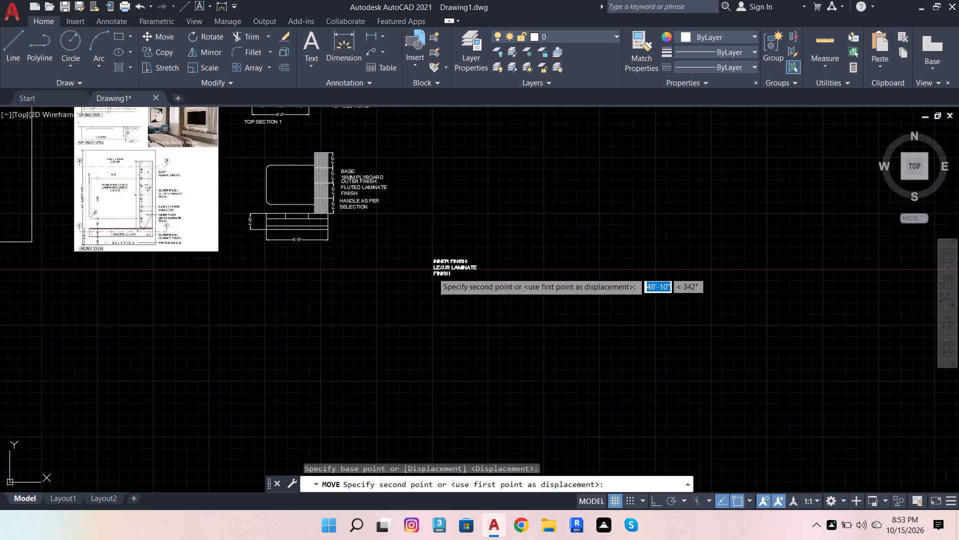
{"action": "scroll", "coordinate": [432, 272], "scroll_direction": "up", "scroll_amount": 1}
{"action": "scroll", "coordinate": [304, 205], "scroll_direction": "up", "scroll_amount": 1}
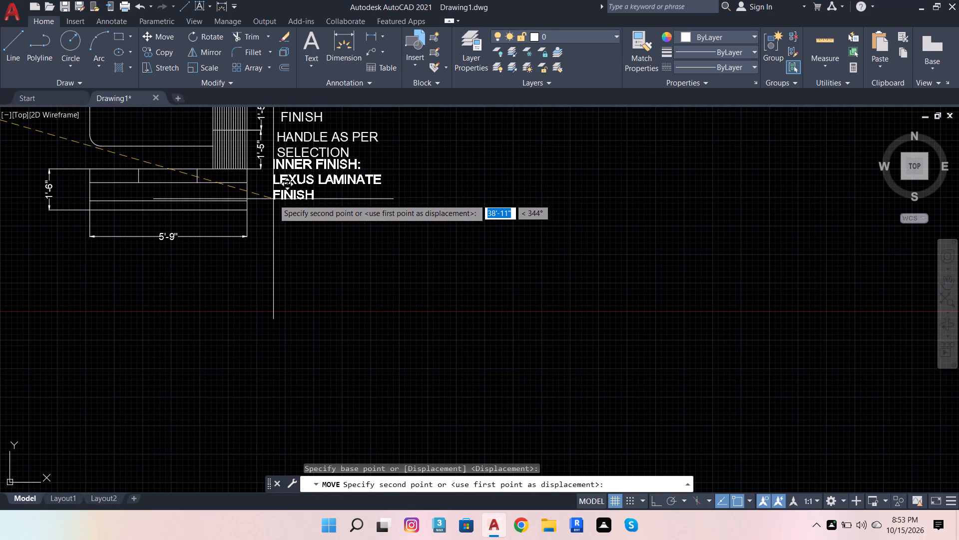
{"action": "left_click", "coordinate": [273, 199]}
{"action": "scroll", "coordinate": [377, 241], "scroll_direction": "down", "scroll_amount": 3}
{"action": "scroll", "coordinate": [180, 226], "scroll_direction": "up", "scroll_amount": 2}
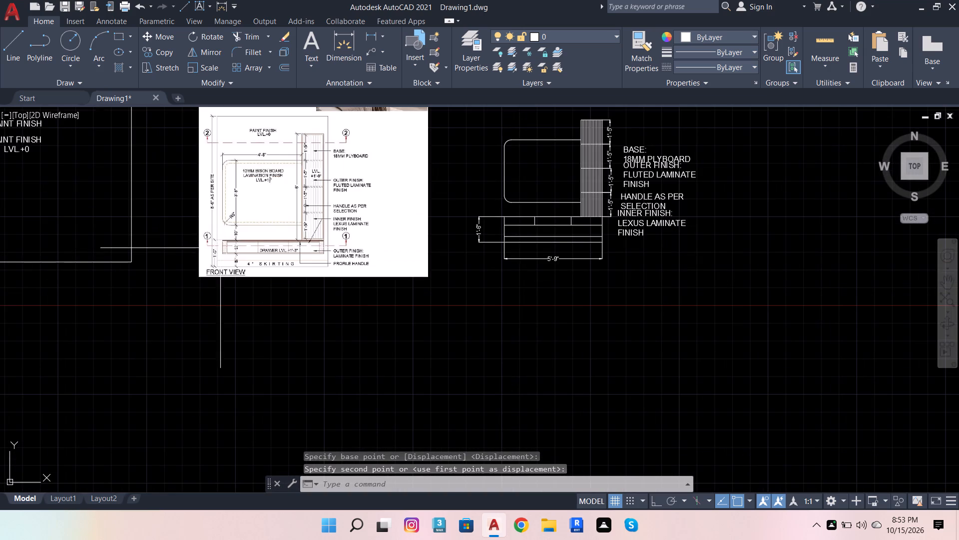
Copy the OUTER FINISH: FLUTED LAMINATE FINISH label to just below the INNER FINISH: LEXUS LAMINATE FINISH label beside the front elevation.
{"action": "scroll", "coordinate": [344, 261], "scroll_direction": "up", "scroll_amount": 2}
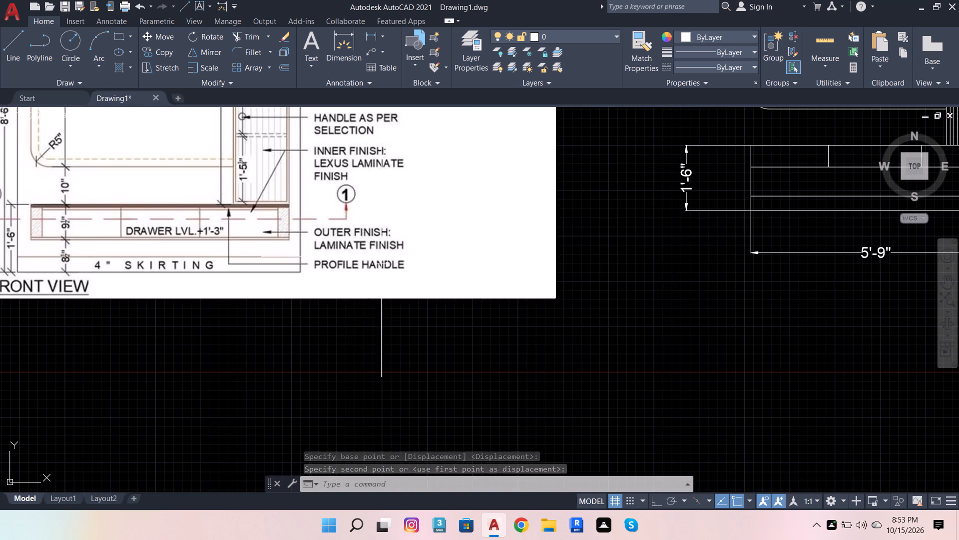
{"action": "scroll", "coordinate": [389, 261], "scroll_direction": "down", "scroll_amount": 3}
{"action": "scroll", "coordinate": [171, 228], "scroll_direction": "down", "scroll_amount": 1}
{"action": "scroll", "coordinate": [144, 159], "scroll_direction": "up", "scroll_amount": 2}
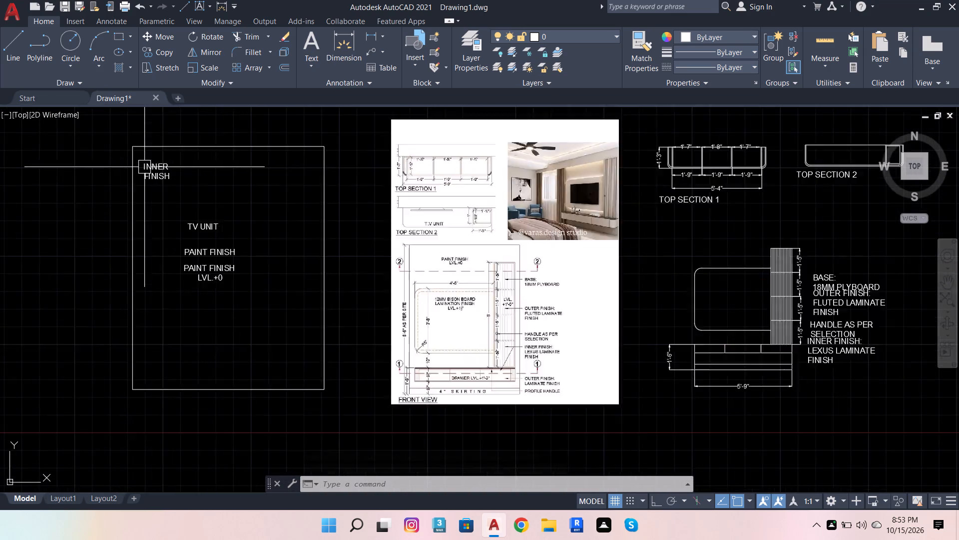
{"action": "scroll", "coordinate": [144, 167], "scroll_direction": "up", "scroll_amount": 1}
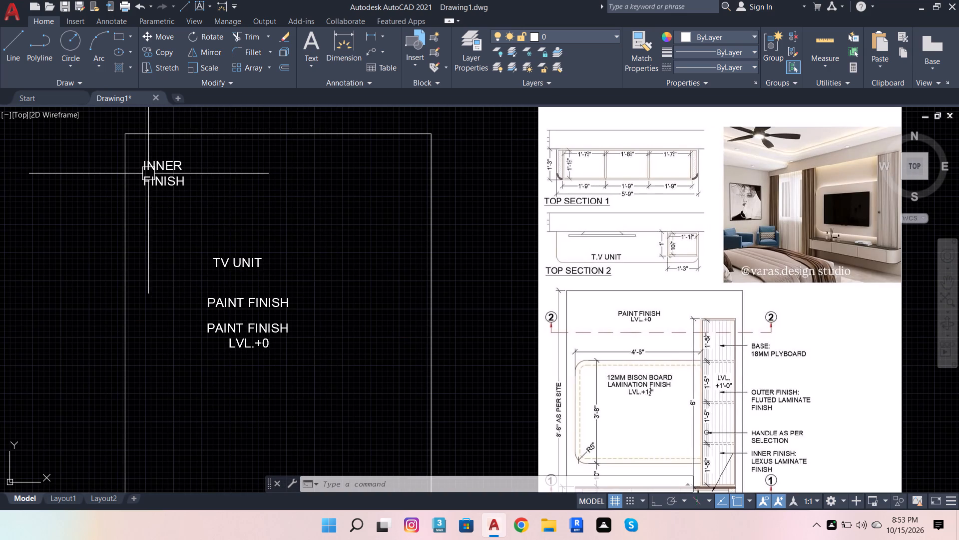
{"action": "scroll", "coordinate": [190, 207], "scroll_direction": "down", "scroll_amount": 3}
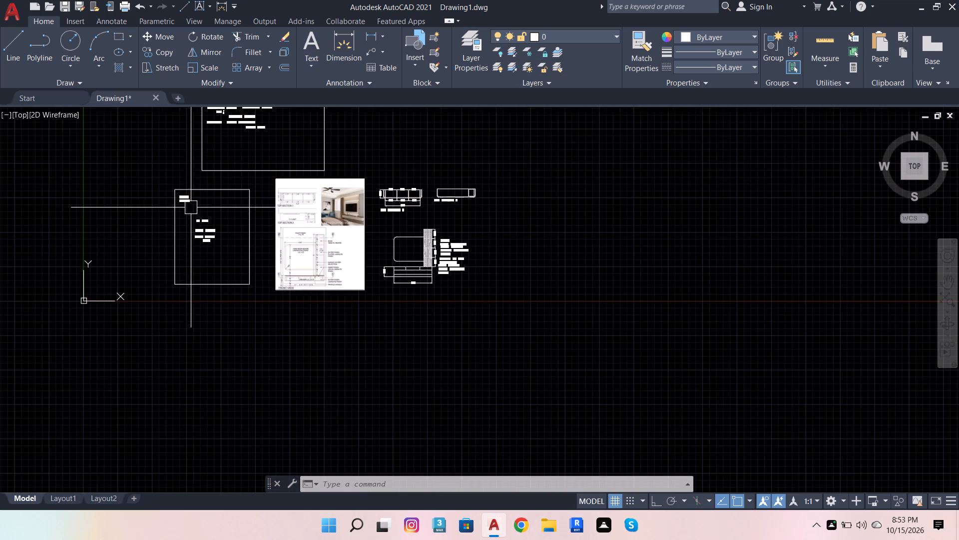
{"action": "scroll", "coordinate": [275, 254], "scroll_direction": "up", "scroll_amount": 2}
{"action": "scroll", "coordinate": [626, 225], "scroll_direction": "up", "scroll_amount": 1}
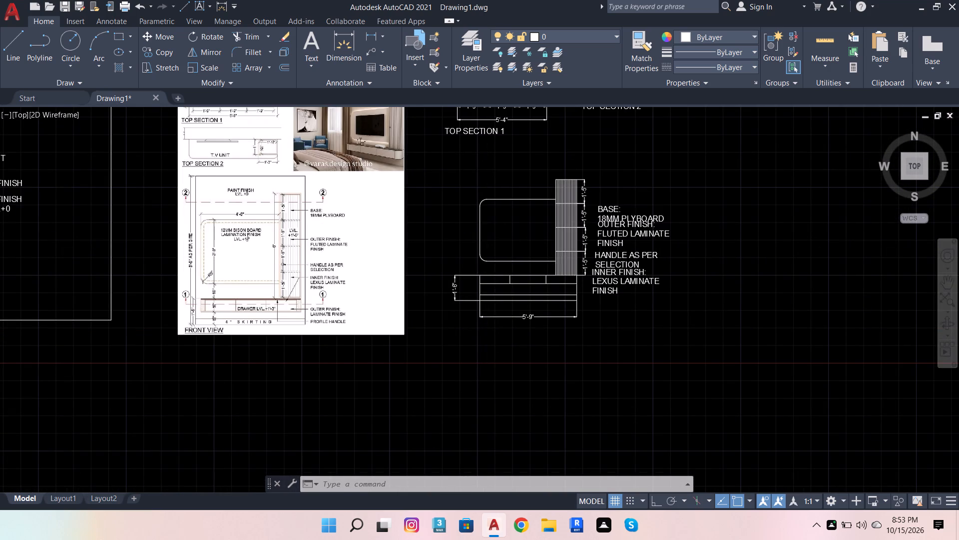
{"action": "left_click", "coordinate": [631, 237]}
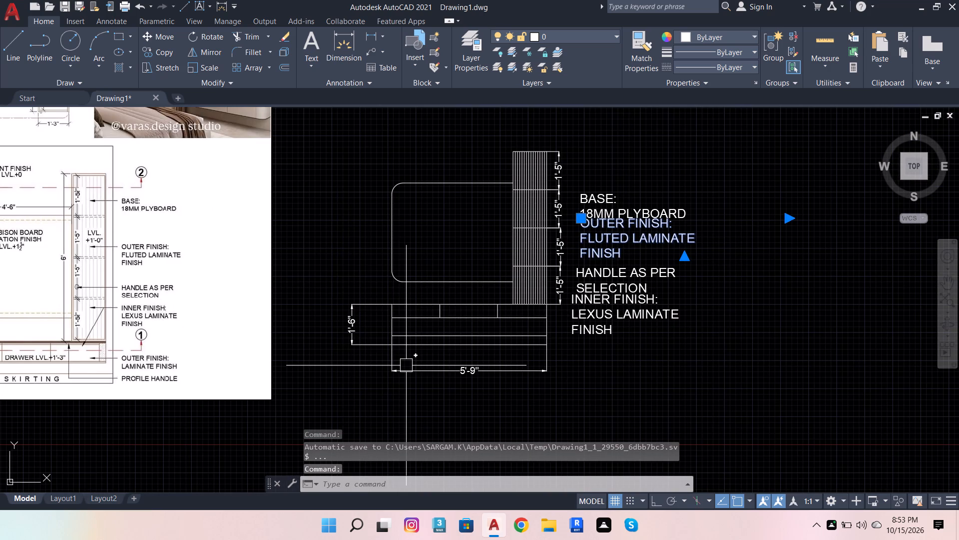
{"action": "key", "text": "ctrl+c"}
{"action": "left_click", "coordinate": [604, 219]}
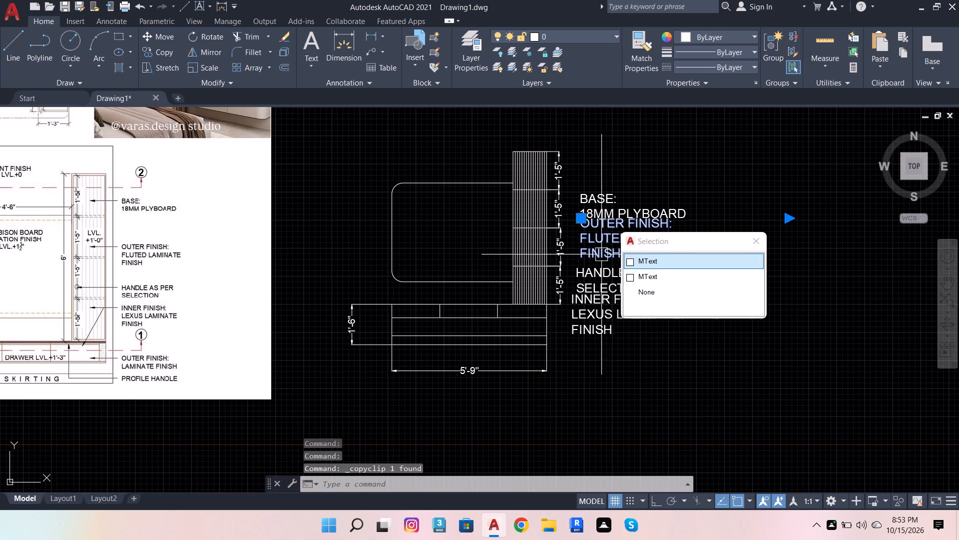
{"action": "left_click", "coordinate": [602, 250]}
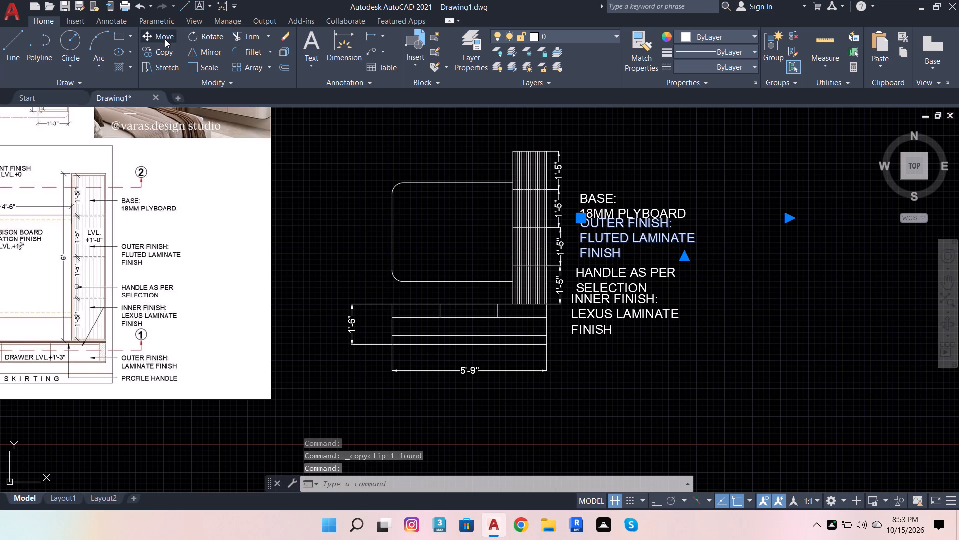
{"action": "left_click", "coordinate": [151, 51]}
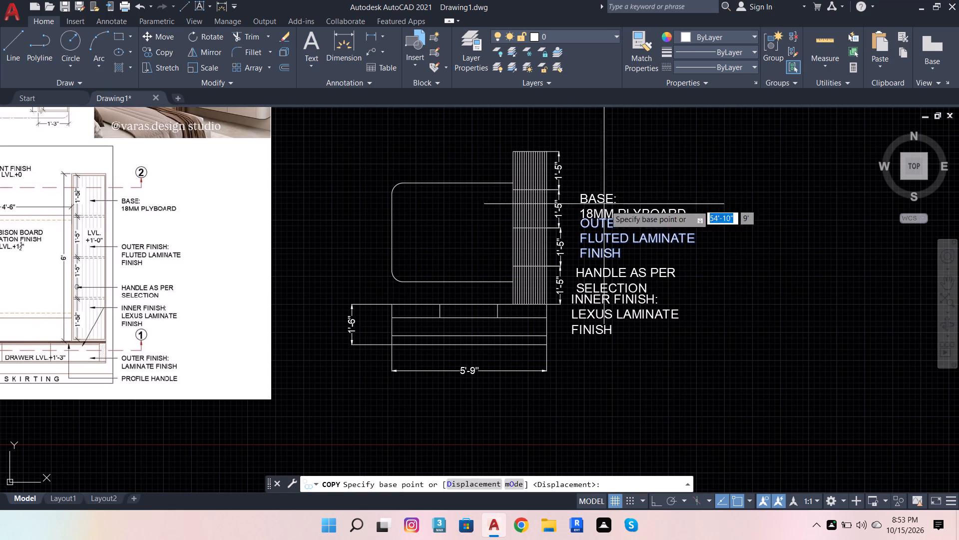
{"action": "left_click", "coordinate": [613, 236]}
{"action": "scroll", "coordinate": [568, 347], "scroll_direction": "up", "scroll_amount": 2}
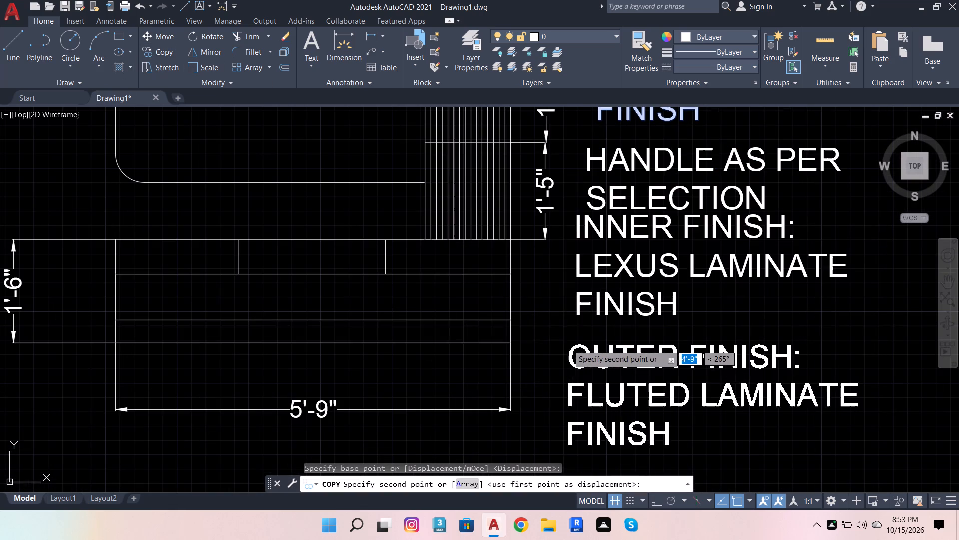
{"action": "left_click", "coordinate": [559, 335]}
{"action": "scroll", "coordinate": [566, 396], "scroll_direction": "down", "scroll_amount": 3}
{"action": "key", "text": "Escape"}
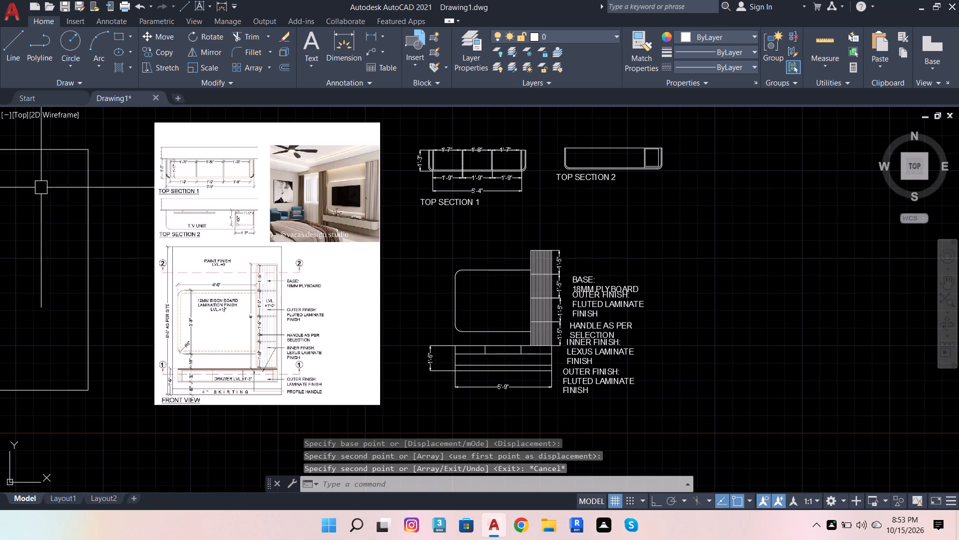
Move the PROFILE HANDLE label from the text list to directly below the copied OUTER FINISH label beside the front elevation.
{"action": "scroll", "coordinate": [495, 330], "scroll_direction": "down", "scroll_amount": 2}
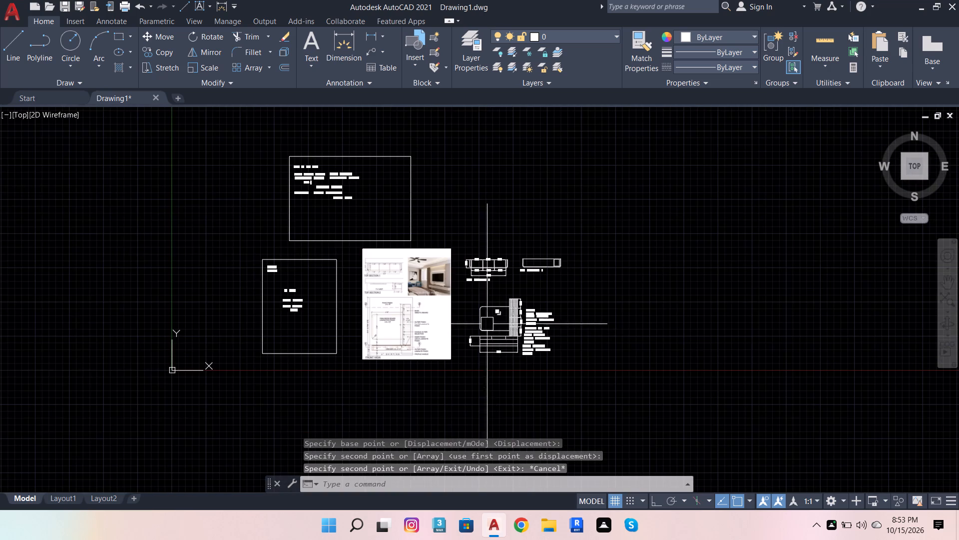
{"action": "scroll", "coordinate": [220, 265], "scroll_direction": "up", "scroll_amount": 1}
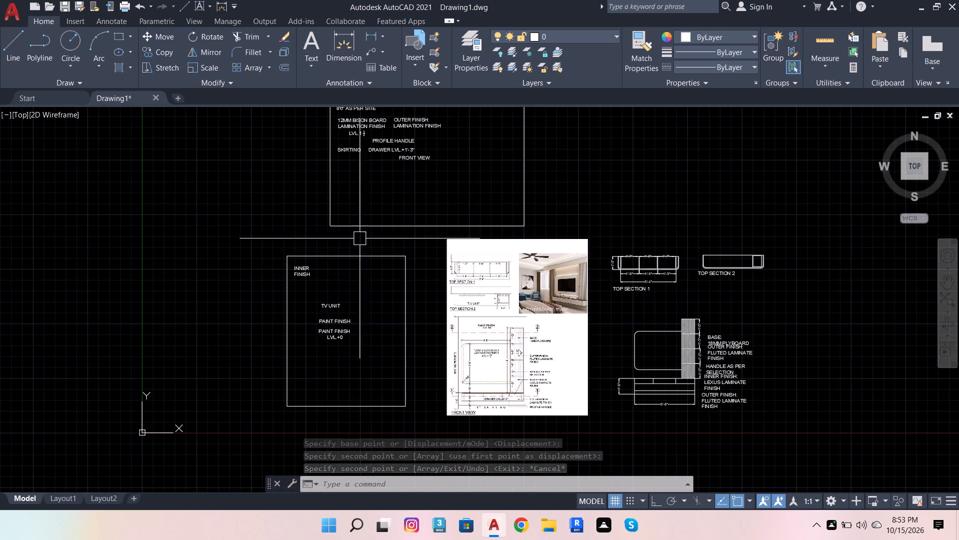
{"action": "scroll", "coordinate": [374, 193], "scroll_direction": "down", "scroll_amount": 2}
{"action": "scroll", "coordinate": [383, 157], "scroll_direction": "up", "scroll_amount": 4}
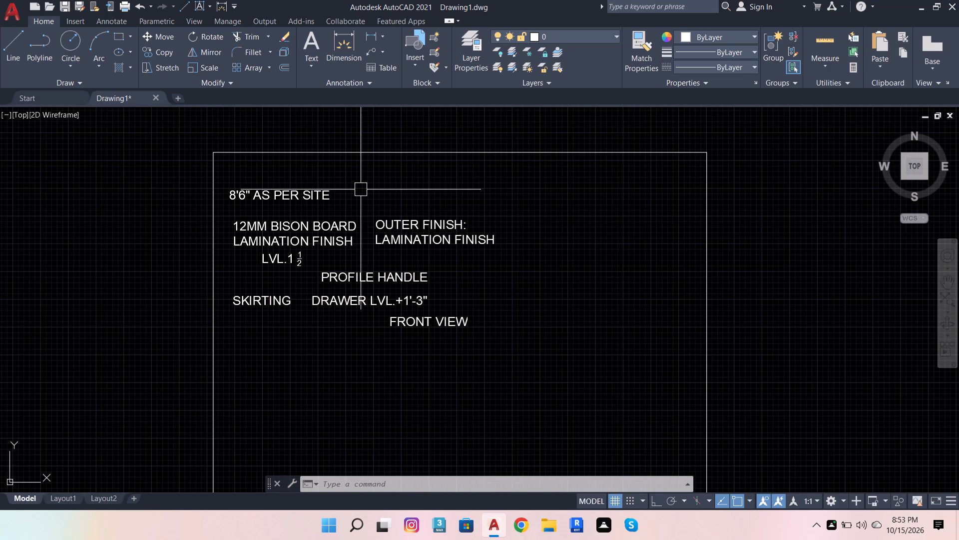
{"action": "scroll", "coordinate": [376, 216], "scroll_direction": "down", "scroll_amount": 1}
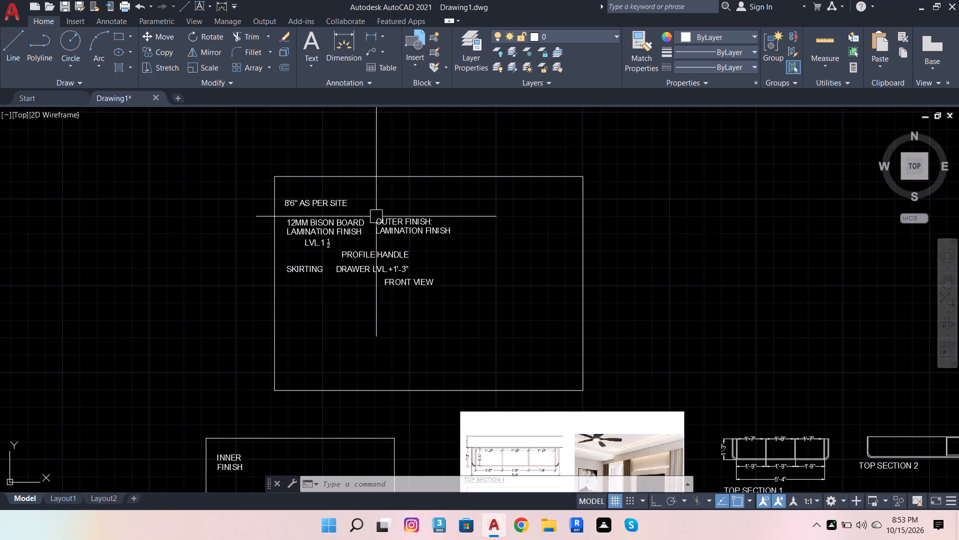
{"action": "scroll", "coordinate": [377, 221], "scroll_direction": "down", "scroll_amount": 3}
{"action": "scroll", "coordinate": [557, 369], "scroll_direction": "up", "scroll_amount": 2}
{"action": "scroll", "coordinate": [531, 372], "scroll_direction": "down", "scroll_amount": 1}
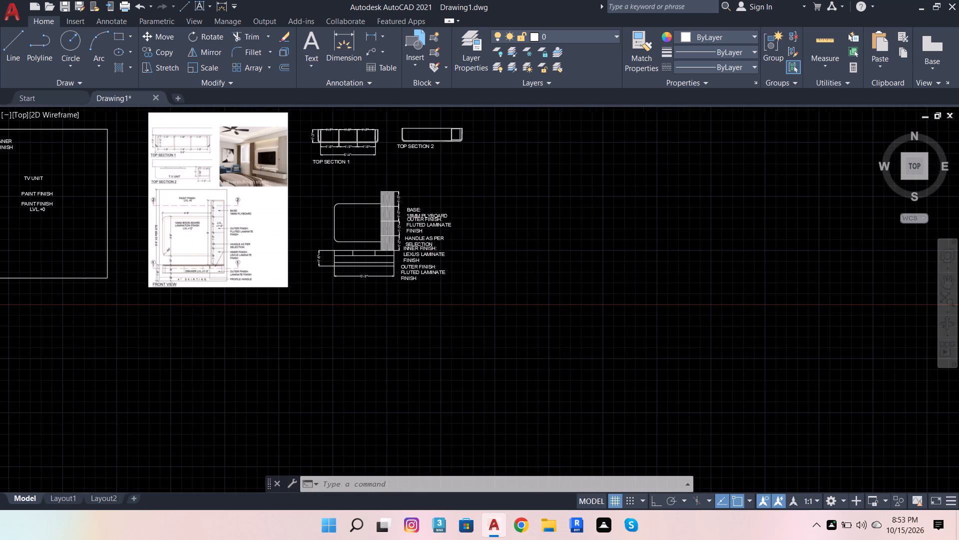
{"action": "scroll", "coordinate": [194, 253], "scroll_direction": "up", "scroll_amount": 2}
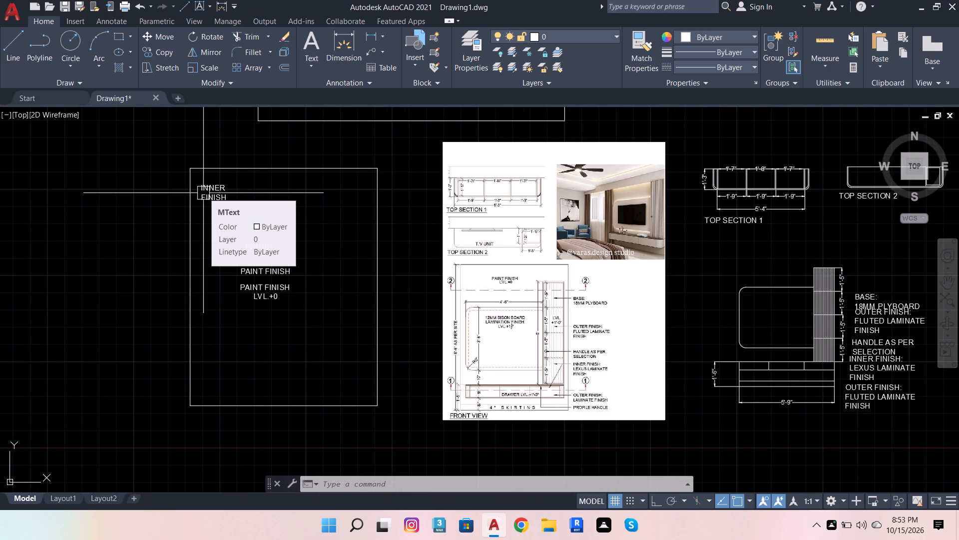
{"action": "scroll", "coordinate": [277, 314], "scroll_direction": "down", "scroll_amount": 2}
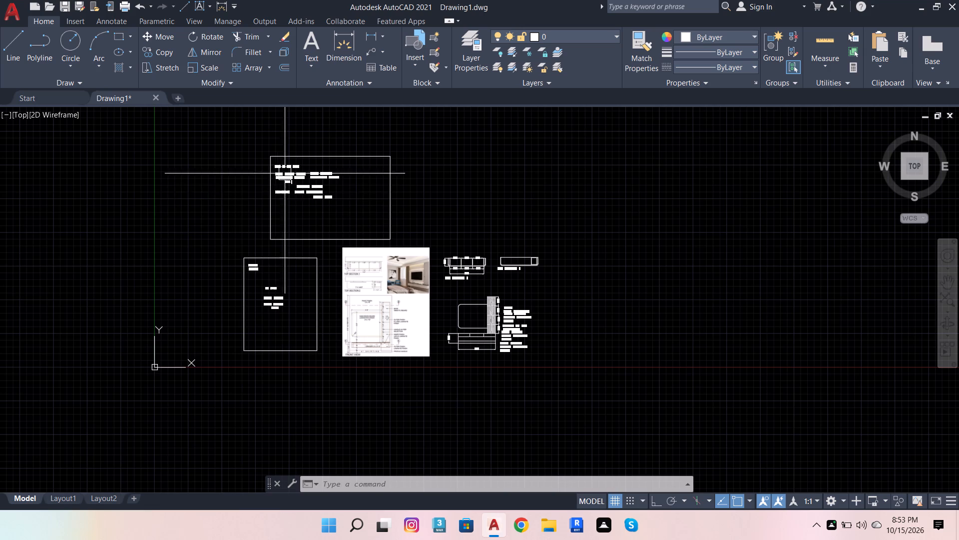
{"action": "scroll", "coordinate": [293, 158], "scroll_direction": "up", "scroll_amount": 3}
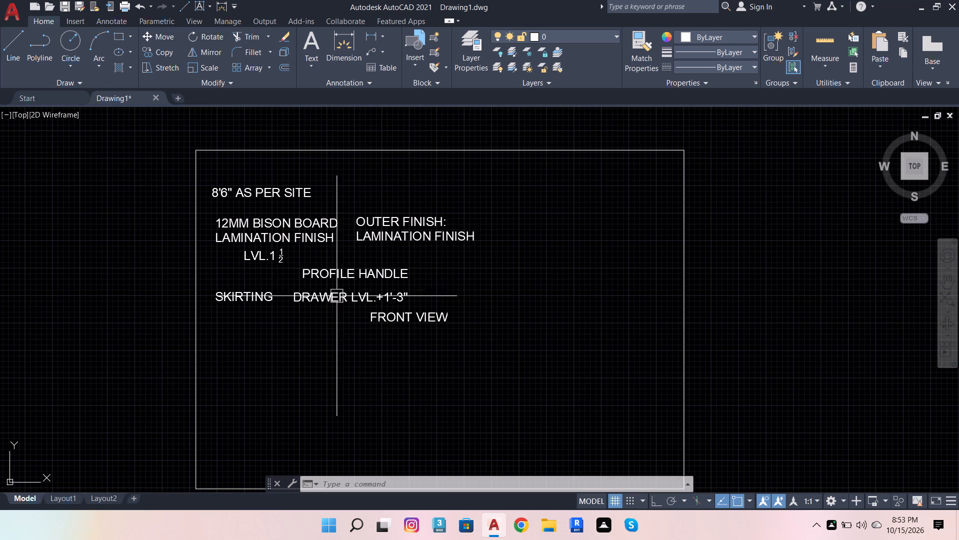
{"action": "left_click", "coordinate": [336, 278]}
{"action": "left_click", "coordinate": [149, 38]}
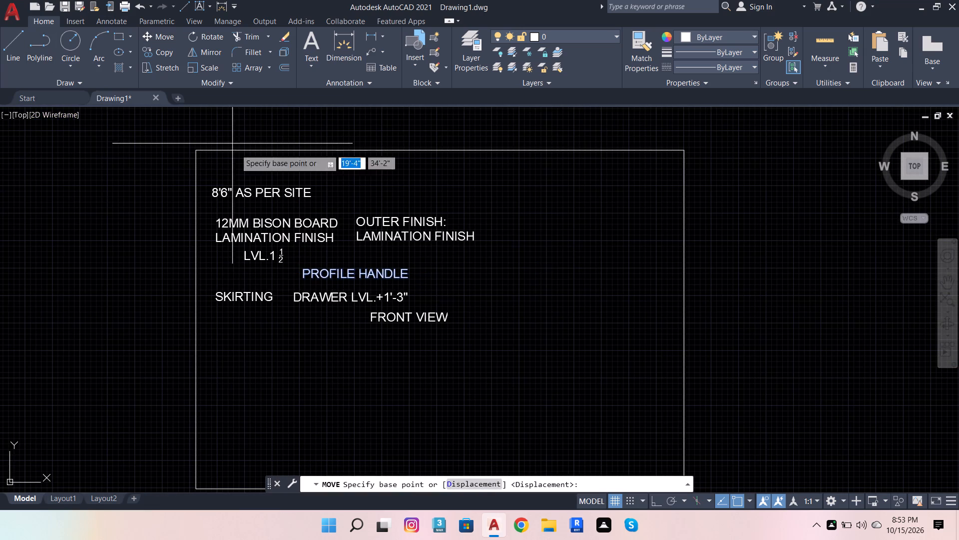
{"action": "left_click", "coordinate": [308, 266]}
{"action": "scroll", "coordinate": [260, 264], "scroll_direction": "down", "scroll_amount": 5}
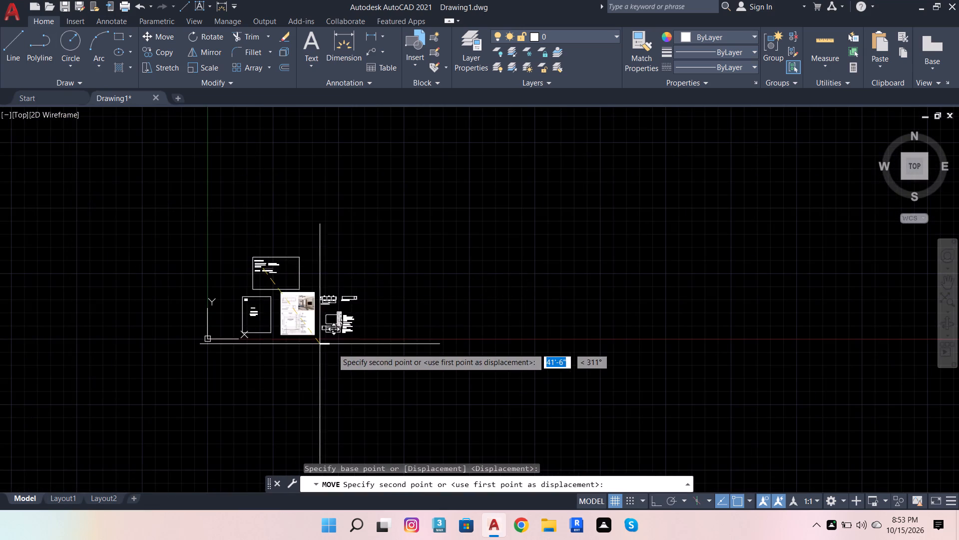
{"action": "scroll", "coordinate": [330, 345], "scroll_direction": "up", "scroll_amount": 4}
{"action": "scroll", "coordinate": [395, 301], "scroll_direction": "up", "scroll_amount": 3}
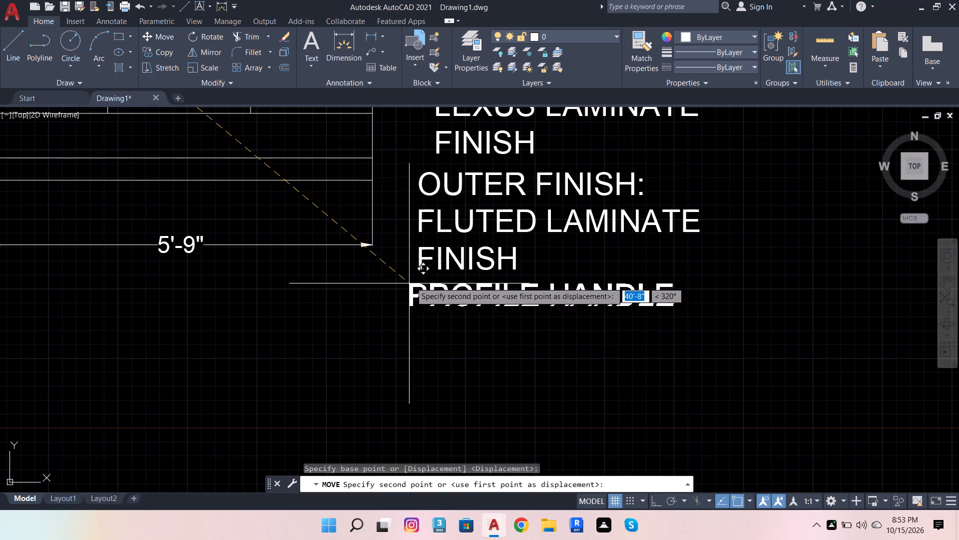
{"action": "left_click", "coordinate": [411, 282]}
Move the 12MM BISON BOARD LAMINATION FINISH label with its LVL.1 1/2 line from the text list into the rounded TV panel.
{"action": "scroll", "coordinate": [410, 312], "scroll_direction": "down", "scroll_amount": 4}
{"action": "scroll", "coordinate": [186, 277], "scroll_direction": "up", "scroll_amount": 1}
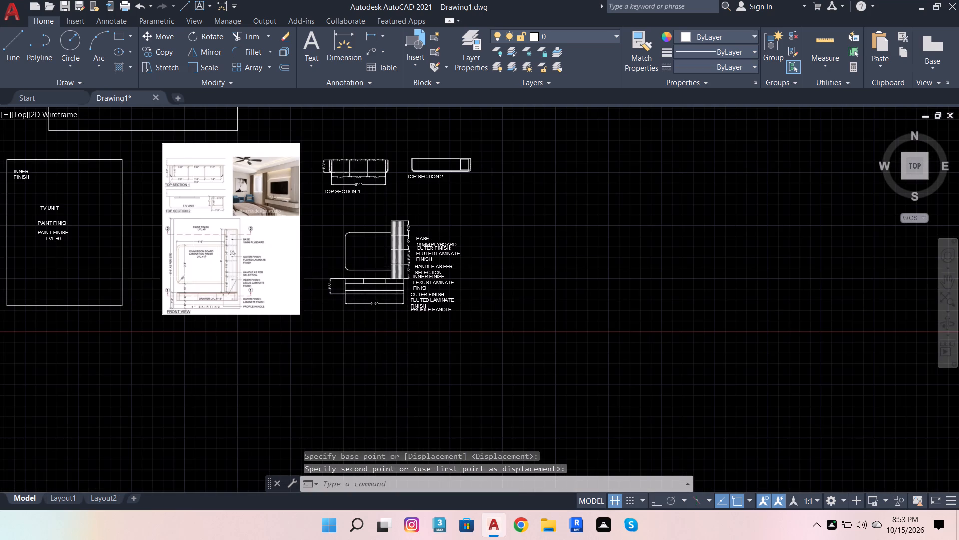
{"action": "scroll", "coordinate": [186, 277], "scroll_direction": "up", "scroll_amount": 1}
{"action": "scroll", "coordinate": [366, 358], "scroll_direction": "down", "scroll_amount": 1}
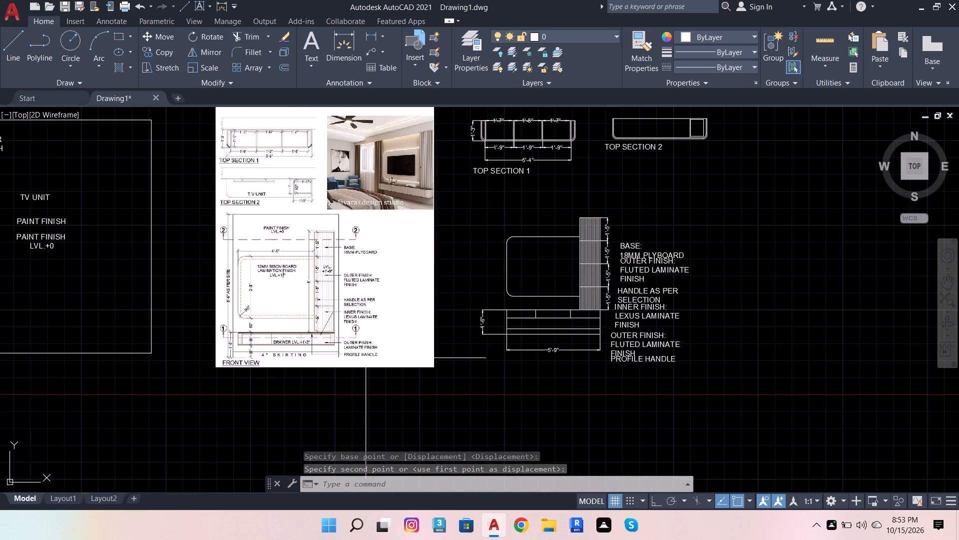
{"action": "scroll", "coordinate": [366, 358], "scroll_direction": "down", "scroll_amount": 1}
{"action": "scroll", "coordinate": [305, 308], "scroll_direction": "down", "scroll_amount": 2}
{"action": "scroll", "coordinate": [278, 225], "scroll_direction": "up", "scroll_amount": 4}
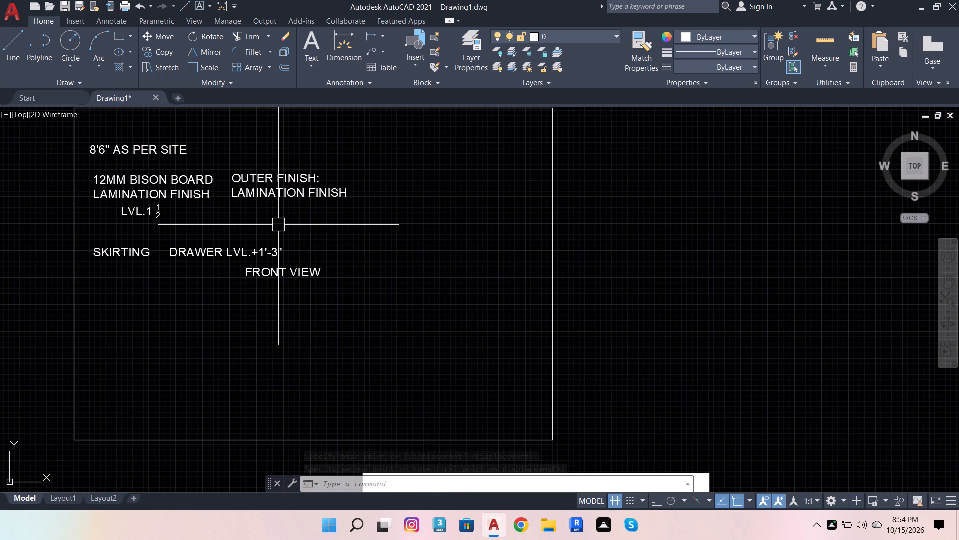
{"action": "scroll", "coordinate": [278, 246], "scroll_direction": "down", "scroll_amount": 3}
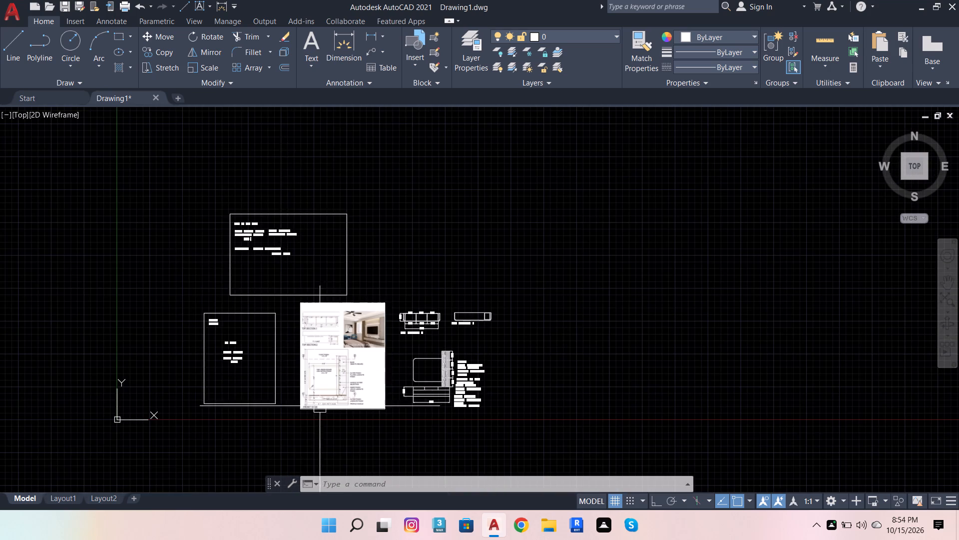
{"action": "scroll", "coordinate": [321, 410], "scroll_direction": "up", "scroll_amount": 3}
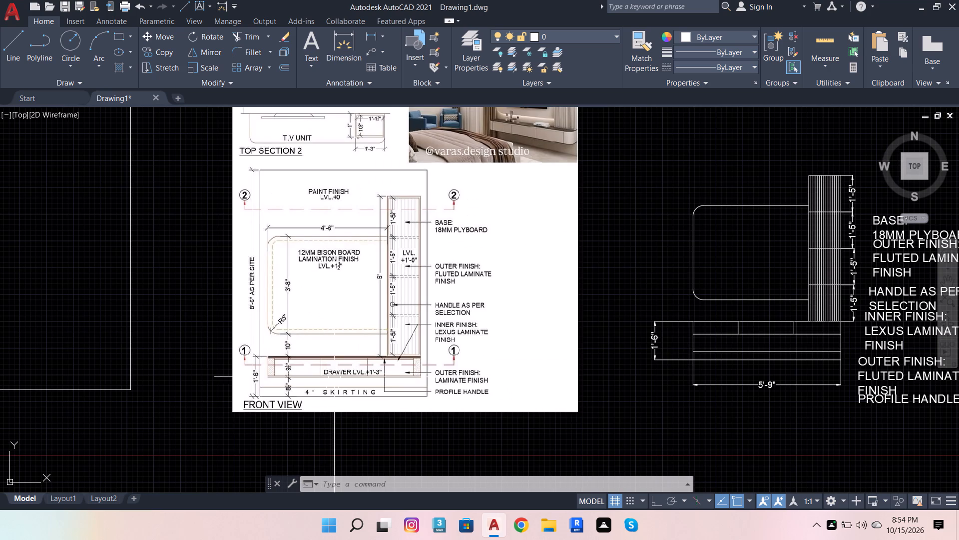
{"action": "scroll", "coordinate": [335, 370], "scroll_direction": "down", "scroll_amount": 1}
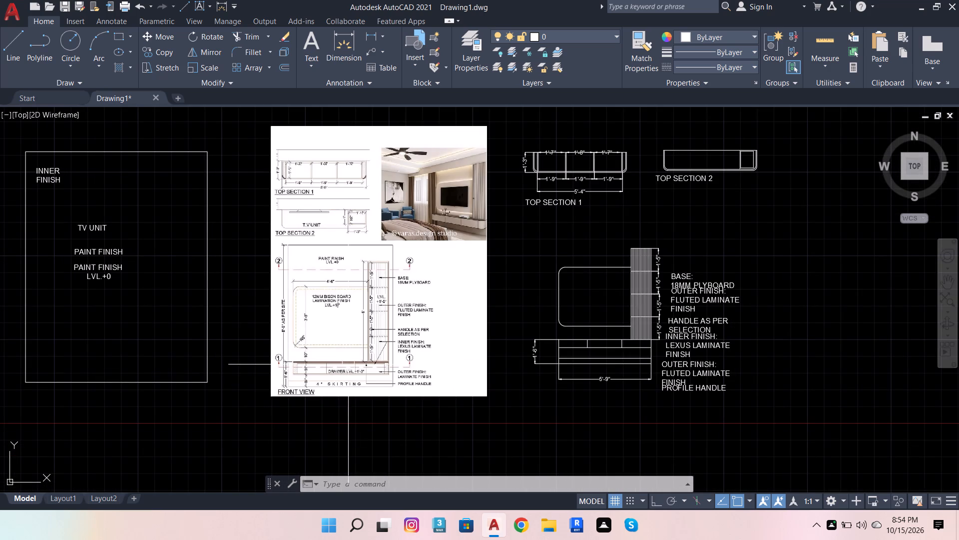
{"action": "scroll", "coordinate": [336, 291], "scroll_direction": "up", "scroll_amount": 2}
{"action": "scroll", "coordinate": [378, 348], "scroll_direction": "down", "scroll_amount": 4}
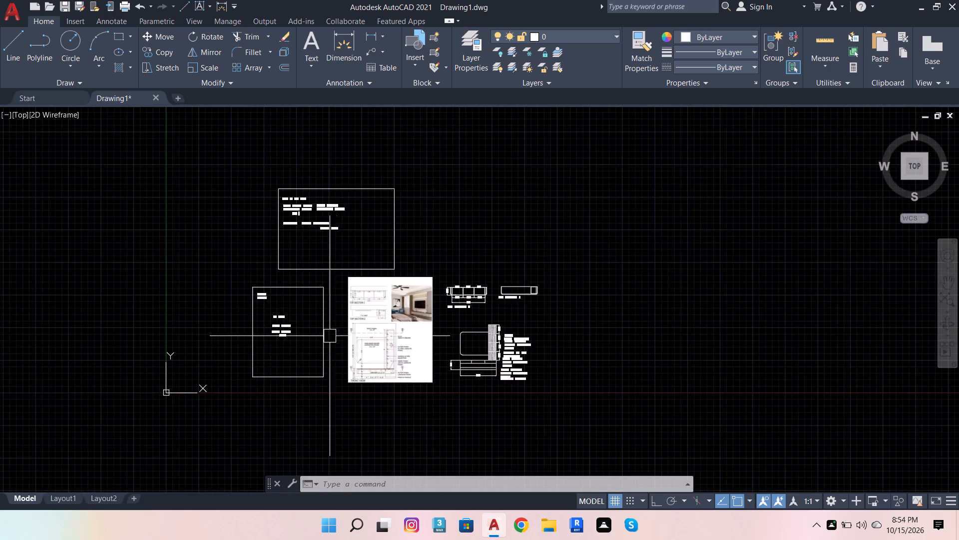
{"action": "scroll", "coordinate": [325, 336], "scroll_direction": "up", "scroll_amount": 2}
{"action": "scroll", "coordinate": [323, 368], "scroll_direction": "down", "scroll_amount": 1}
{"action": "scroll", "coordinate": [283, 117], "scroll_direction": "up", "scroll_amount": 3}
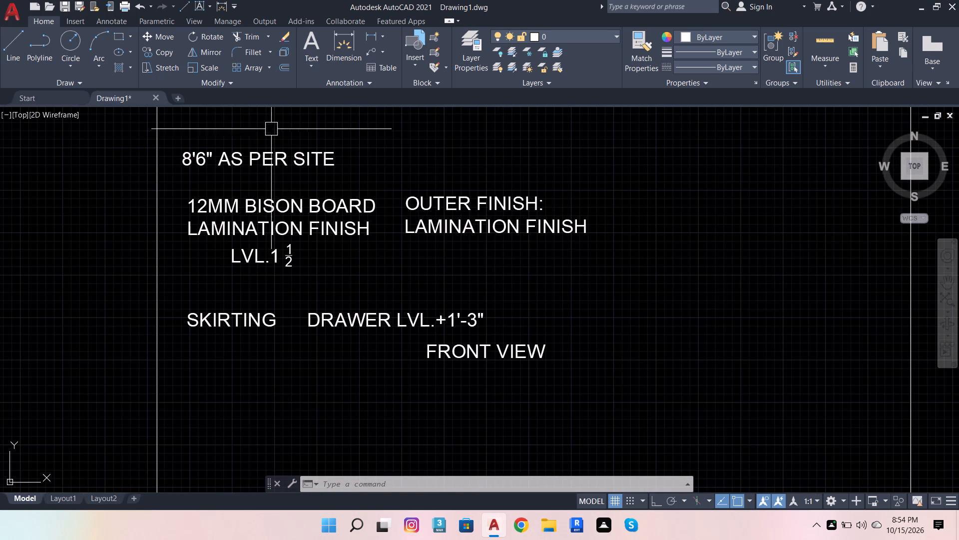
{"action": "left_click", "coordinate": [245, 213]}
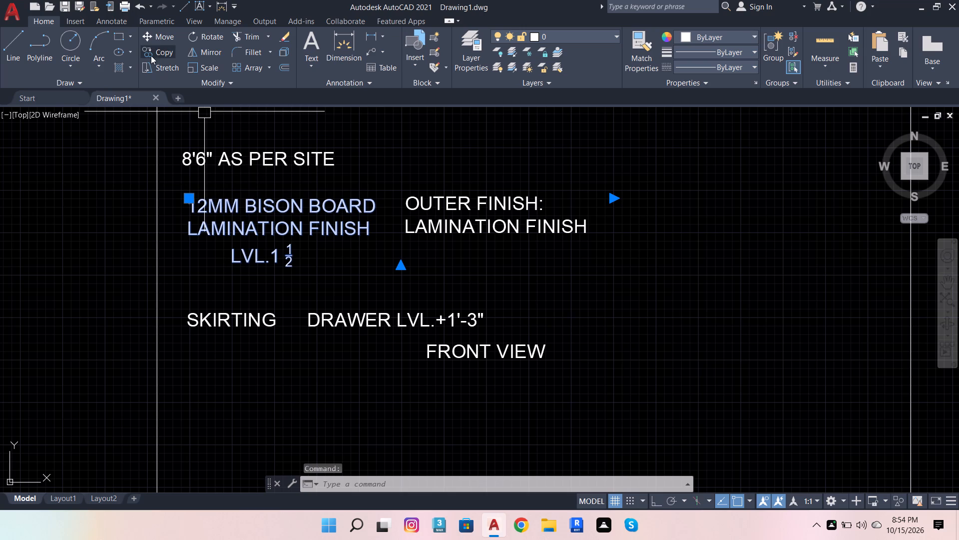
{"action": "left_click", "coordinate": [156, 33]}
{"action": "left_click", "coordinate": [200, 205]}
{"action": "scroll", "coordinate": [275, 202], "scroll_direction": "down", "scroll_amount": 3}
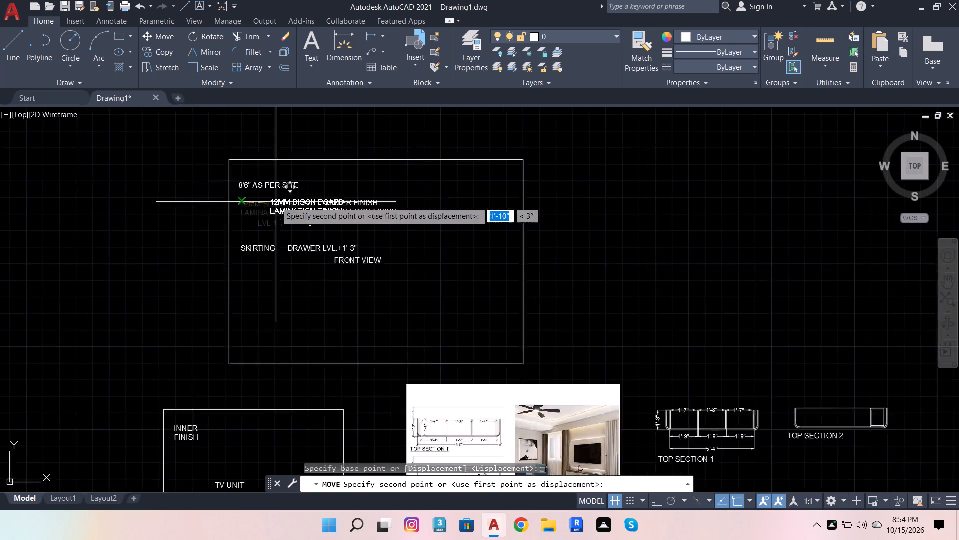
{"action": "scroll", "coordinate": [276, 202], "scroll_direction": "down", "scroll_amount": 1}
{"action": "scroll", "coordinate": [457, 345], "scroll_direction": "up", "scroll_amount": 4}
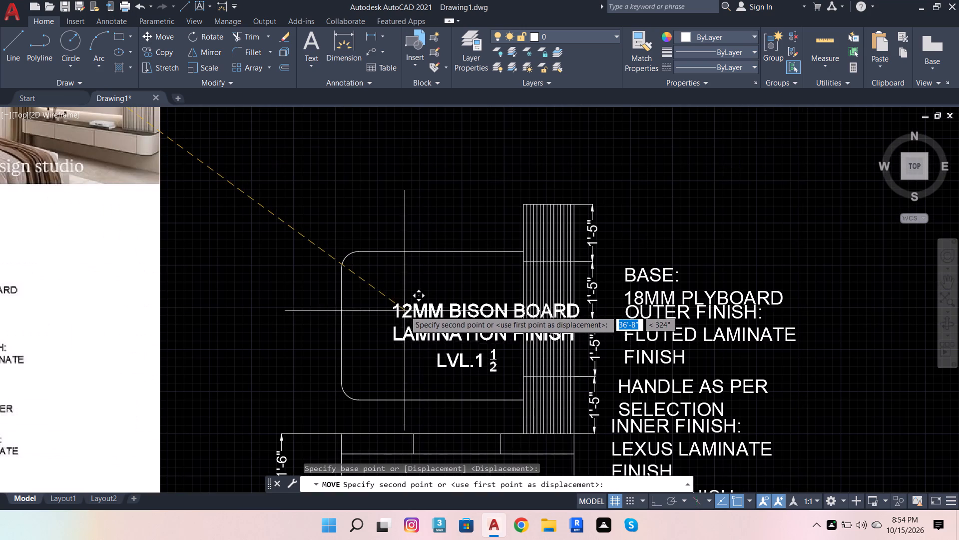
{"action": "left_click", "coordinate": [362, 293]}
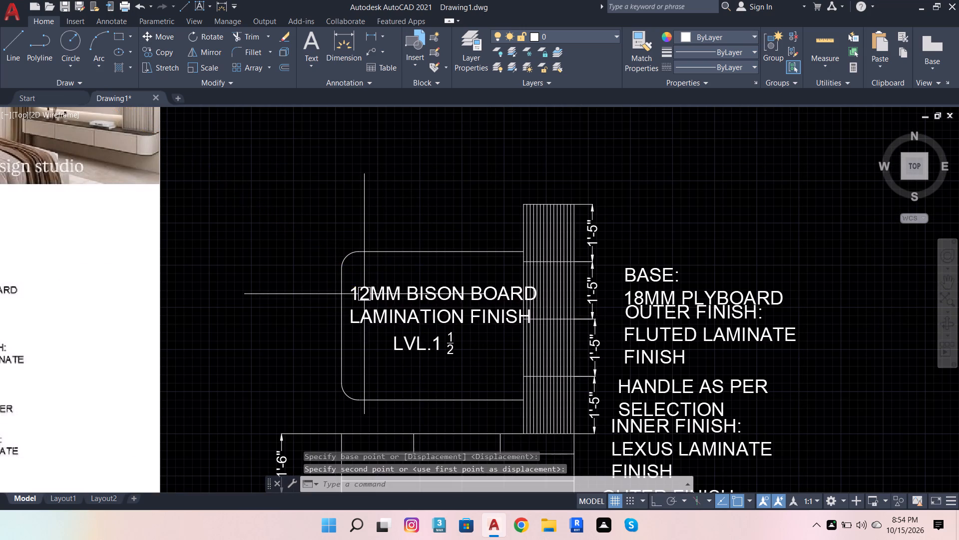
{"action": "scroll", "coordinate": [428, 336], "scroll_direction": "down", "scroll_amount": 2}
{"action": "scroll", "coordinate": [111, 320], "scroll_direction": "up", "scroll_amount": 1}
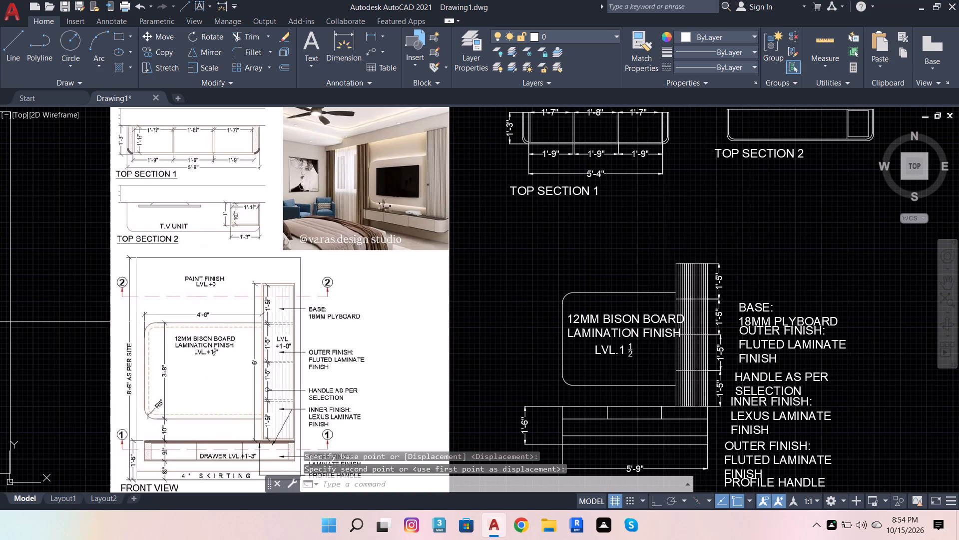
Dimension the rounded TV panel's height in the front elevation, placing the dimension line just outside its rounded side.
{"action": "left_click", "coordinate": [343, 41]}
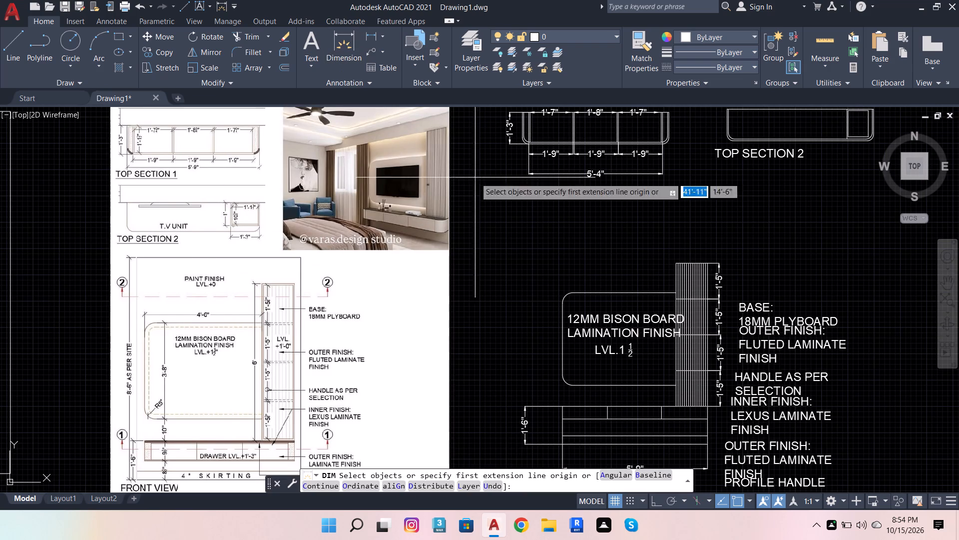
{"action": "left_click", "coordinate": [573, 297]}
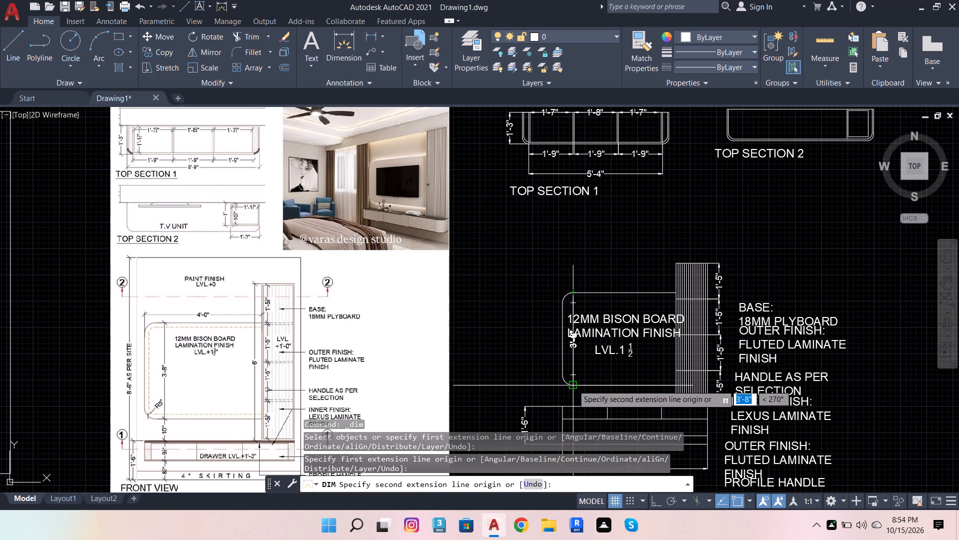
{"action": "left_click", "coordinate": [573, 385]}
{"action": "scroll", "coordinate": [584, 372], "scroll_direction": "up", "scroll_amount": 1}
{"action": "left_click", "coordinate": [526, 361]}
Dimension the straight top edge of the rounded TV panel, placing the dimension line above the panel.
{"action": "scroll", "coordinate": [578, 361], "scroll_direction": "down", "scroll_amount": 3}
{"action": "scroll", "coordinate": [406, 364], "scroll_direction": "up", "scroll_amount": 2}
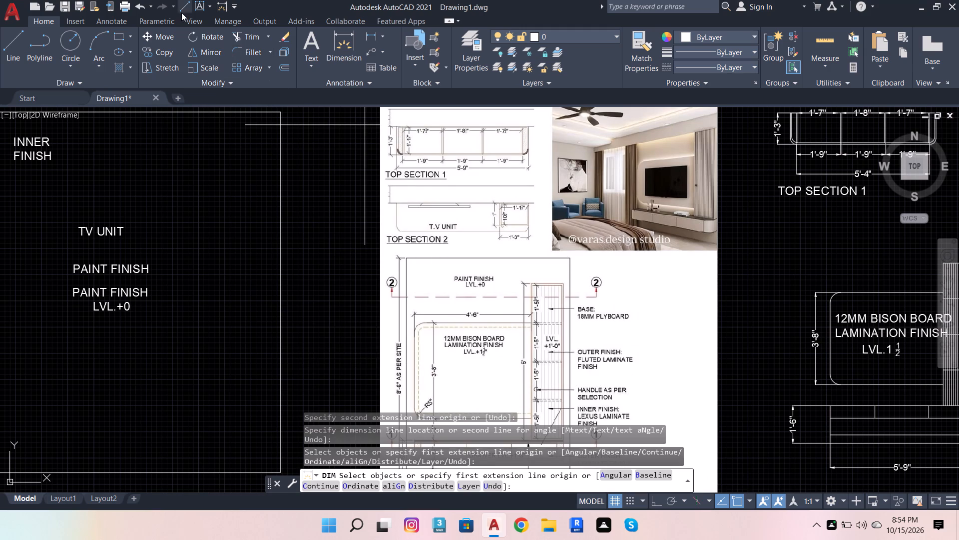
{"action": "scroll", "coordinate": [501, 294], "scroll_direction": "down", "scroll_amount": 1}
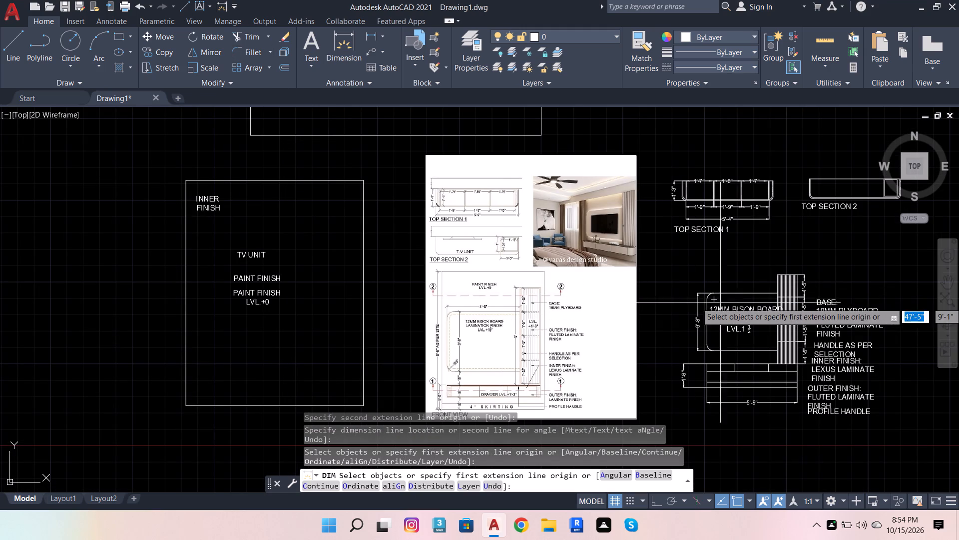
{"action": "left_click", "coordinate": [745, 293]}
{"action": "left_click", "coordinate": [736, 271]}
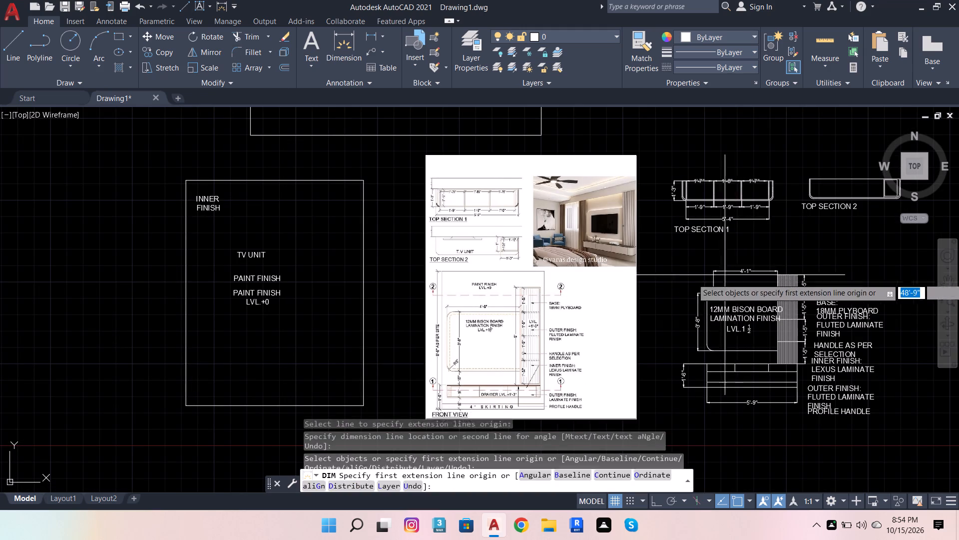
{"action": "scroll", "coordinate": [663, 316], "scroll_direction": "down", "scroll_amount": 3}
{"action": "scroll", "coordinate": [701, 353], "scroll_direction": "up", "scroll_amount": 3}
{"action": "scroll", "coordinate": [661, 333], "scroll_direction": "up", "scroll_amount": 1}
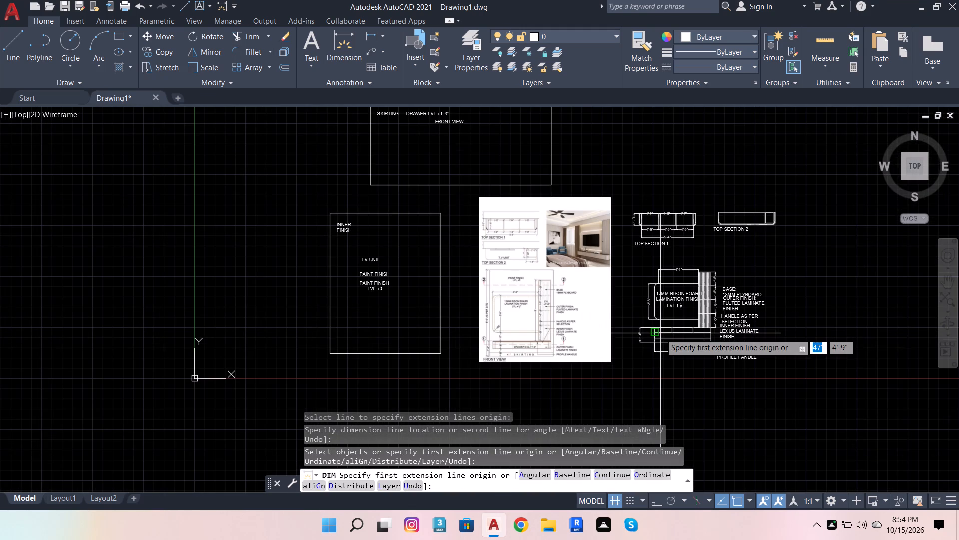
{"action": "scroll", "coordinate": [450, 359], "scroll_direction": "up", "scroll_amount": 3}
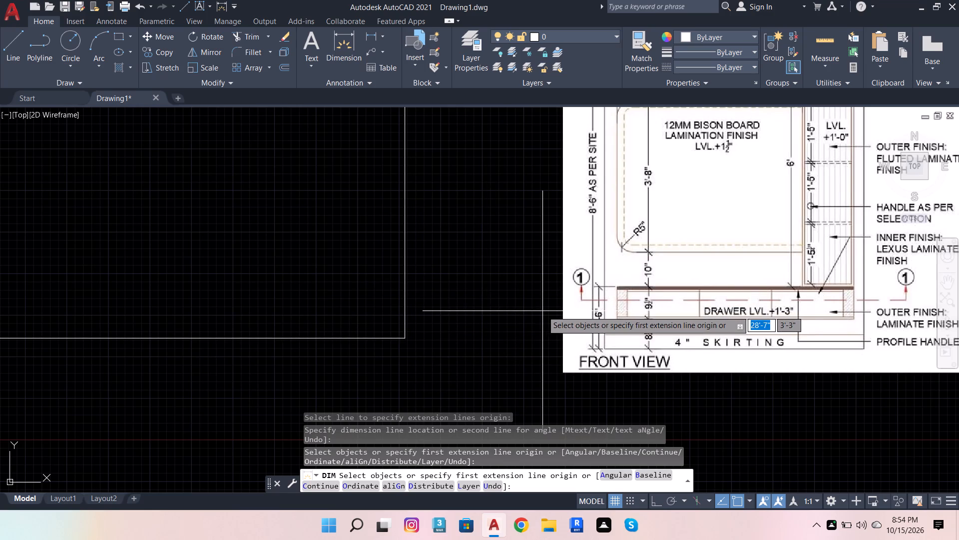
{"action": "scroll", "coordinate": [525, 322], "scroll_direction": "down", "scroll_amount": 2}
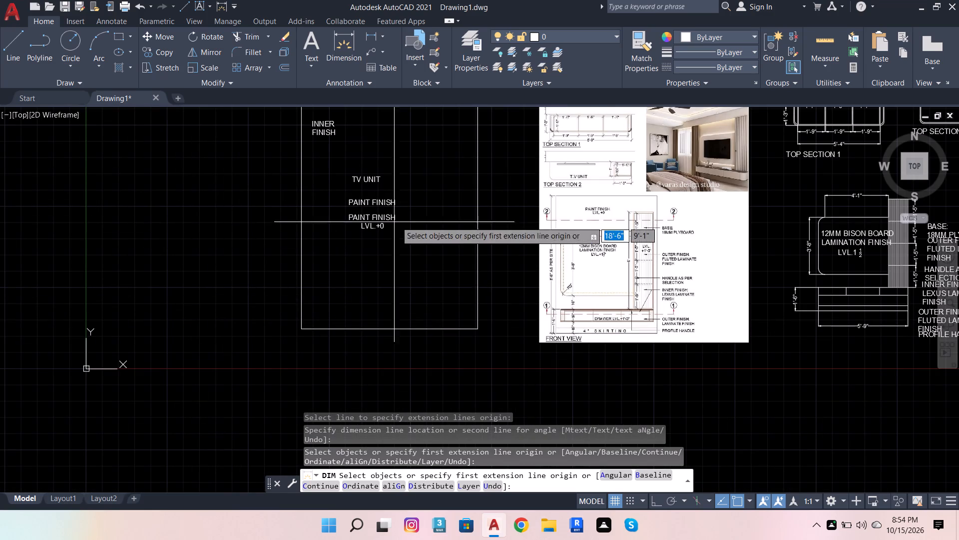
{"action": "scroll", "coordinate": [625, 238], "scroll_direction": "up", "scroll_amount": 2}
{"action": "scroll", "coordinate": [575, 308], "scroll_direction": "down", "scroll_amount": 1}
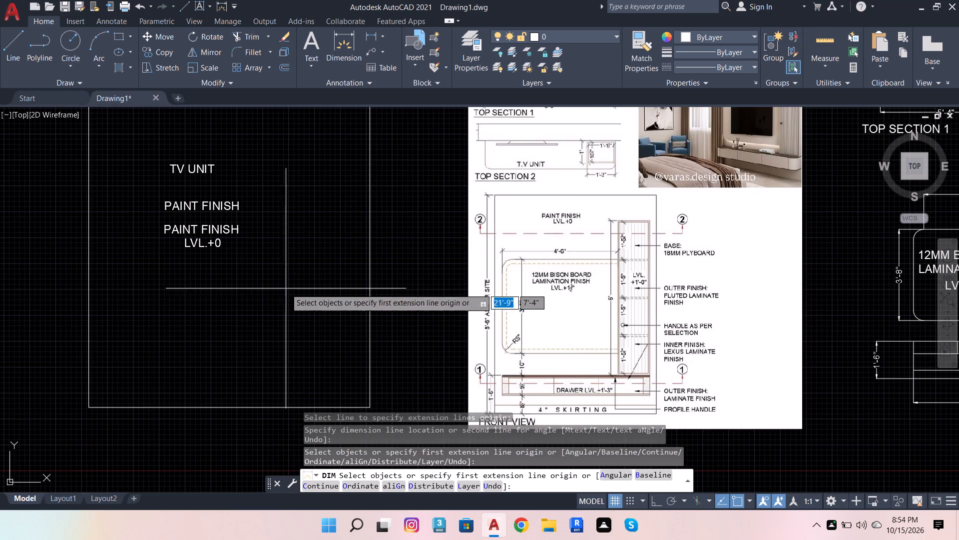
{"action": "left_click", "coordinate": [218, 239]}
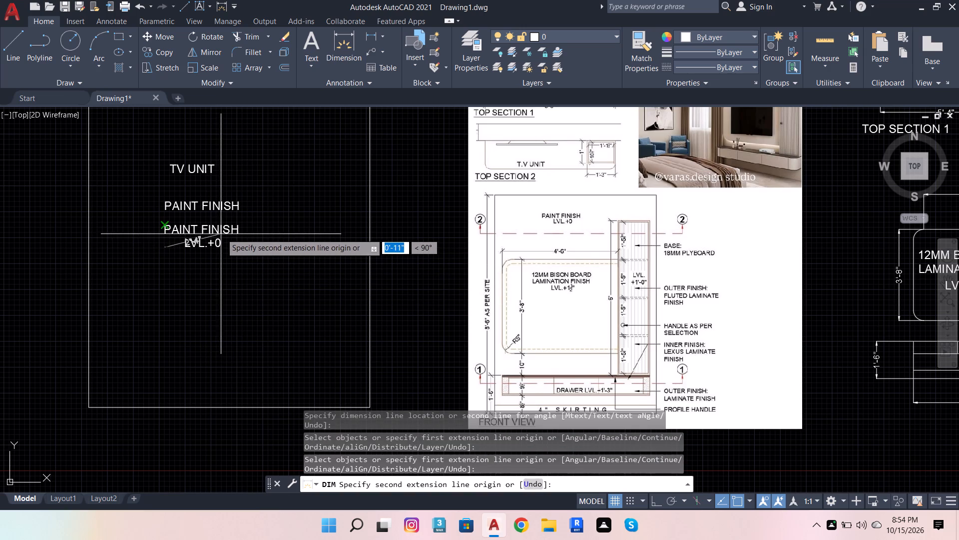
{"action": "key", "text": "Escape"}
Move the PAINT FINISH LVL.+0 label from the text list to the foot of the fluted column in the front elevation.
{"action": "left_click", "coordinate": [211, 227]}
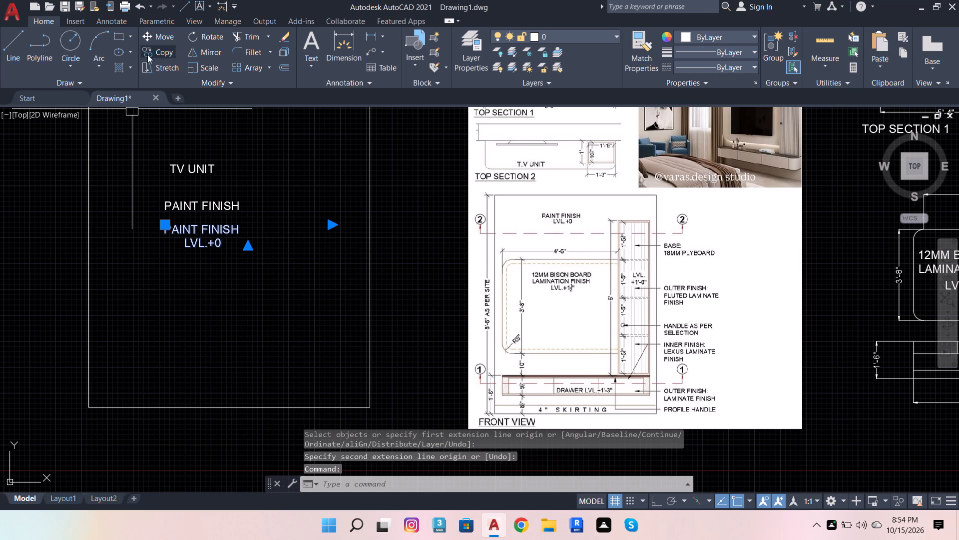
{"action": "left_click", "coordinate": [166, 35]}
{"action": "left_click", "coordinate": [207, 230]}
{"action": "scroll", "coordinate": [122, 255], "scroll_direction": "down", "scroll_amount": 4}
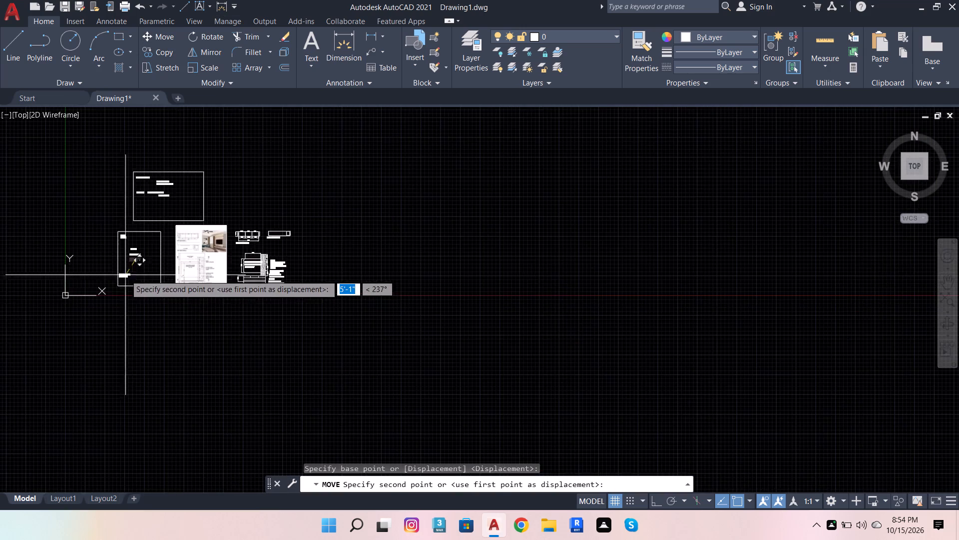
{"action": "scroll", "coordinate": [169, 275], "scroll_direction": "up", "scroll_amount": 3}
{"action": "scroll", "coordinate": [297, 253], "scroll_direction": "up", "scroll_amount": 3}
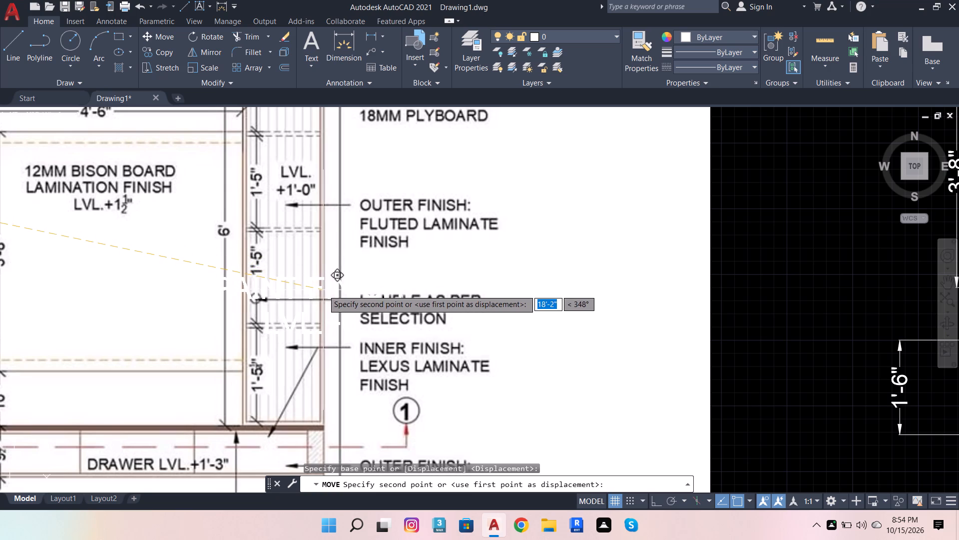
{"action": "scroll", "coordinate": [323, 290], "scroll_direction": "down", "scroll_amount": 4}
{"action": "scroll", "coordinate": [495, 280], "scroll_direction": "up", "scroll_amount": 3}
{"action": "scroll", "coordinate": [419, 259], "scroll_direction": "up", "scroll_amount": 1}
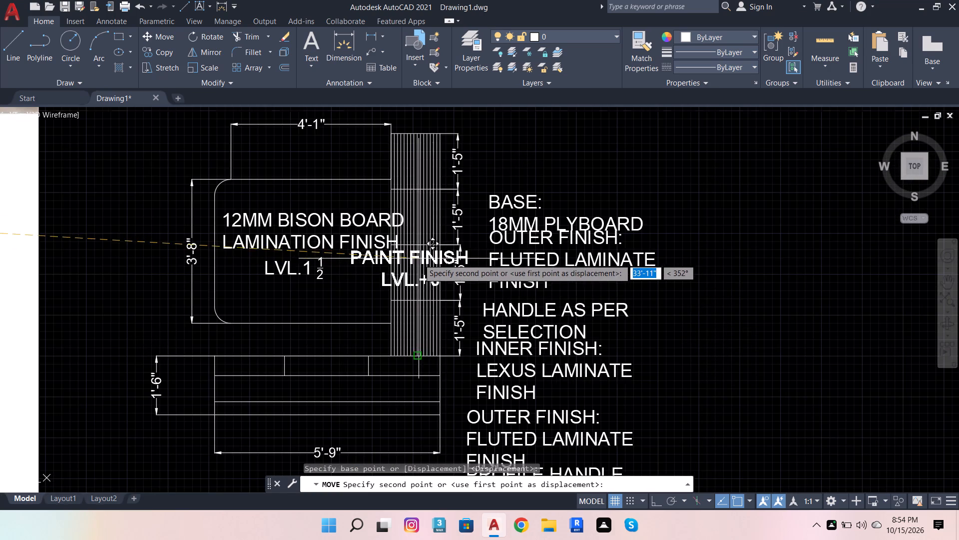
{"action": "scroll", "coordinate": [419, 259], "scroll_direction": "up", "scroll_amount": 1}
{"action": "left_click", "coordinate": [419, 269]}
Move the TV UNIT label from the text list inside the outline of TOP SECTION 2.
{"action": "scroll", "coordinate": [443, 294], "scroll_direction": "down", "scroll_amount": 5}
{"action": "scroll", "coordinate": [440, 315], "scroll_direction": "up", "scroll_amount": 3}
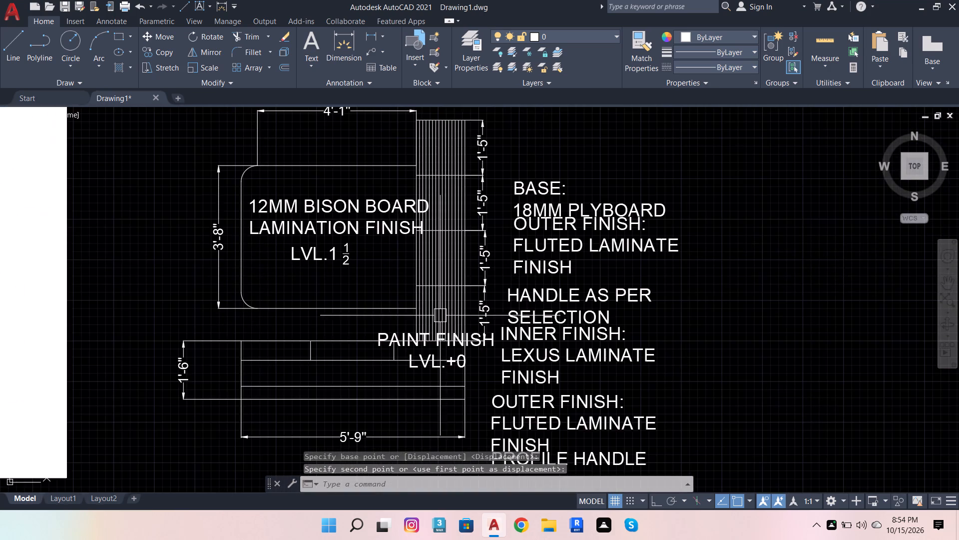
{"action": "scroll", "coordinate": [425, 360], "scroll_direction": "down", "scroll_amount": 4}
{"action": "scroll", "coordinate": [223, 318], "scroll_direction": "up", "scroll_amount": 4}
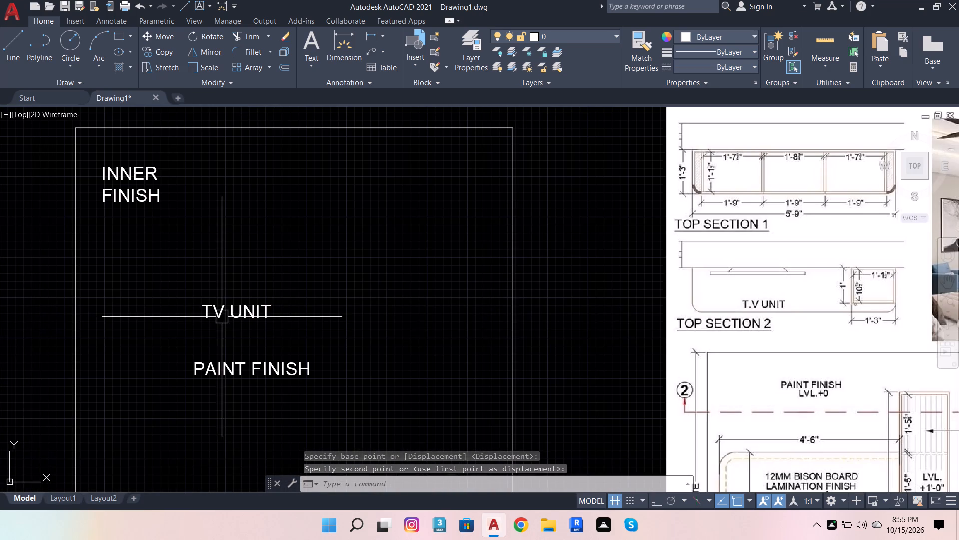
{"action": "left_click", "coordinate": [228, 317]}
{"action": "scroll", "coordinate": [195, 340], "scroll_direction": "down", "scroll_amount": 1}
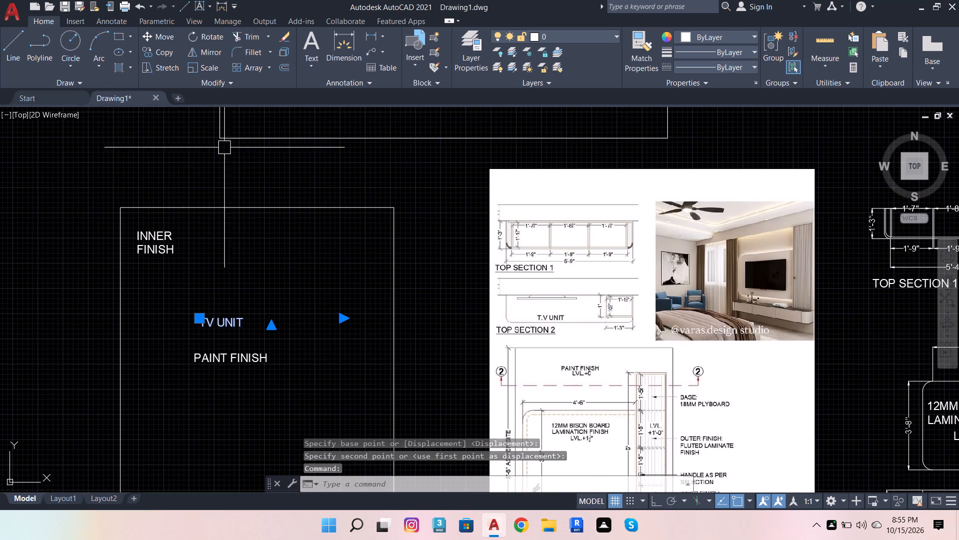
{"action": "left_click", "coordinate": [155, 35]}
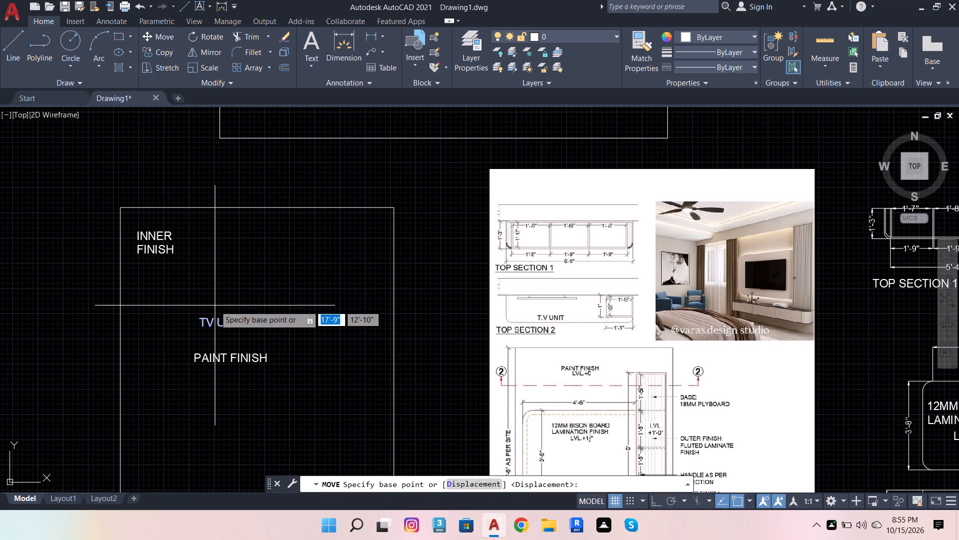
{"action": "left_click", "coordinate": [212, 315]}
{"action": "scroll", "coordinate": [130, 355], "scroll_direction": "down", "scroll_amount": 4}
{"action": "scroll", "coordinate": [193, 337], "scroll_direction": "up", "scroll_amount": 3}
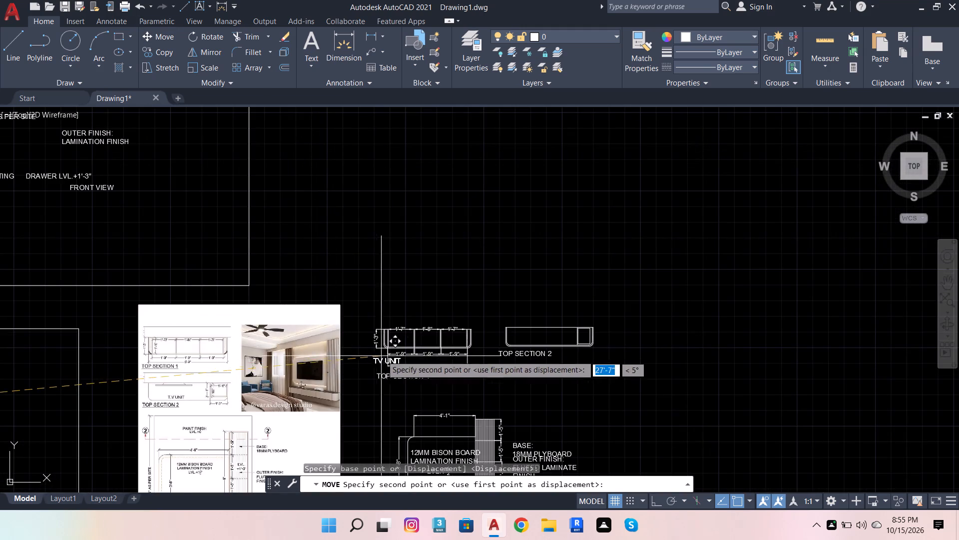
{"action": "scroll", "coordinate": [413, 342], "scroll_direction": "up", "scroll_amount": 1}
{"action": "left_click", "coordinate": [610, 330]}
Move the 8'6" AS PER SITE label from the upper text list to beside the rounded TV panel's height dimension.
{"action": "scroll", "coordinate": [655, 325], "scroll_direction": "down", "scroll_amount": 3}
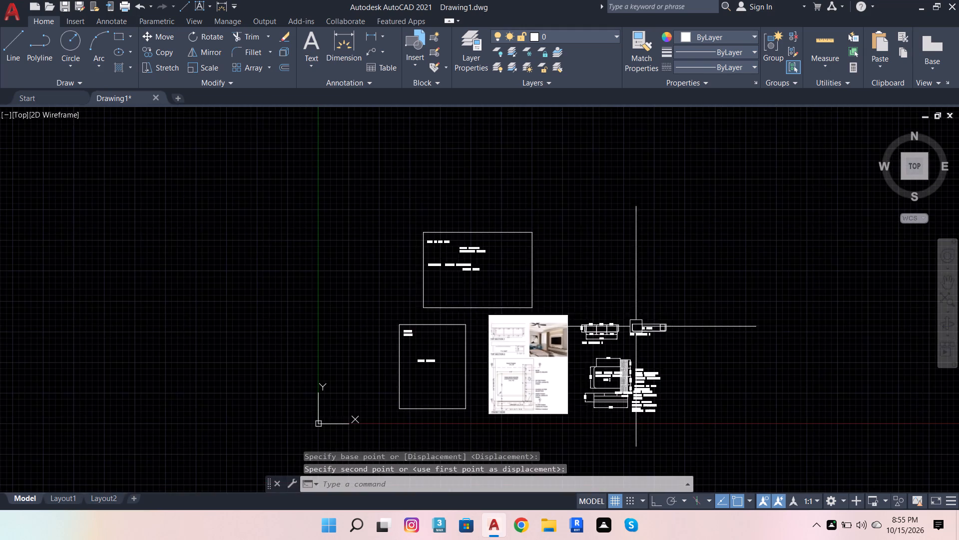
{"action": "scroll", "coordinate": [438, 257], "scroll_direction": "up", "scroll_amount": 4}
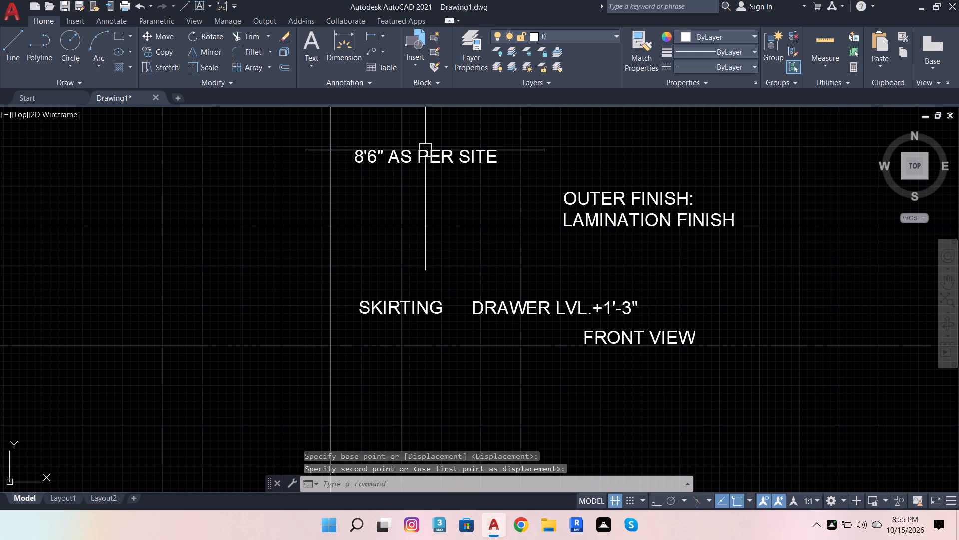
{"action": "left_click", "coordinate": [425, 153]}
{"action": "left_click", "coordinate": [156, 36]}
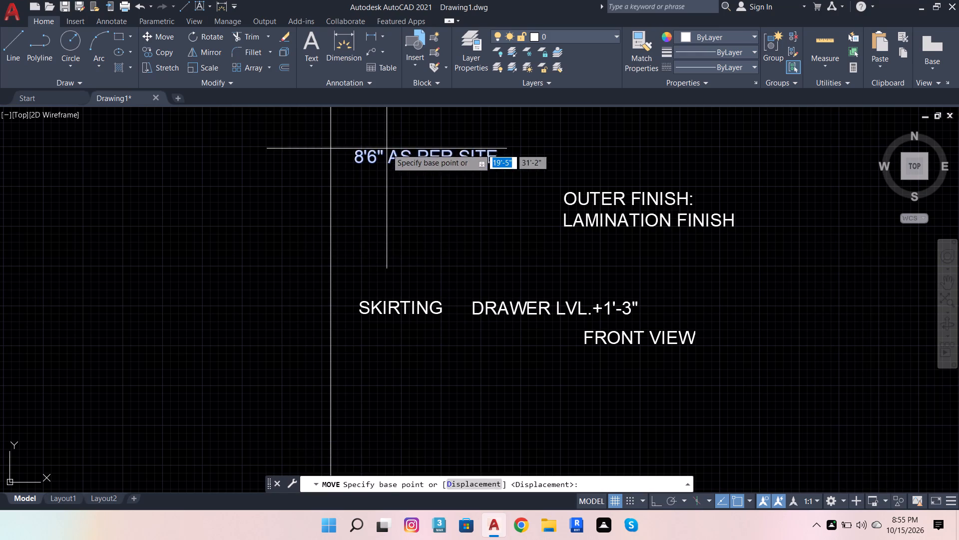
{"action": "left_click", "coordinate": [387, 148]}
{"action": "scroll", "coordinate": [300, 212], "scroll_direction": "down", "scroll_amount": 4}
{"action": "scroll", "coordinate": [421, 359], "scroll_direction": "up", "scroll_amount": 3}
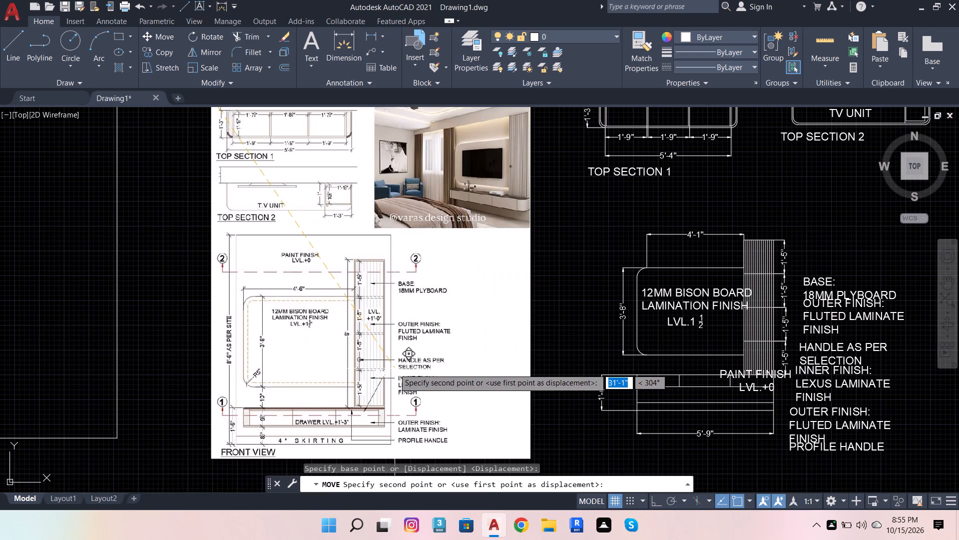
{"action": "scroll", "coordinate": [607, 369], "scroll_direction": "up", "scroll_amount": 1}
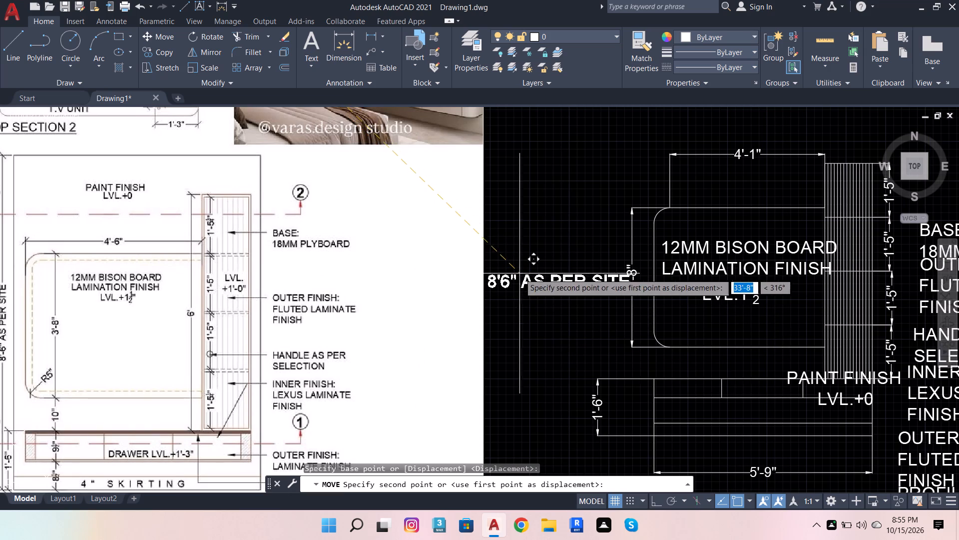
{"action": "left_click", "coordinate": [554, 264]}
Erase the reference image and both text list frames together with their leftover labels.
{"action": "scroll", "coordinate": [555, 358], "scroll_direction": "down", "scroll_amount": 3}
{"action": "scroll", "coordinate": [494, 369], "scroll_direction": "up", "scroll_amount": 3}
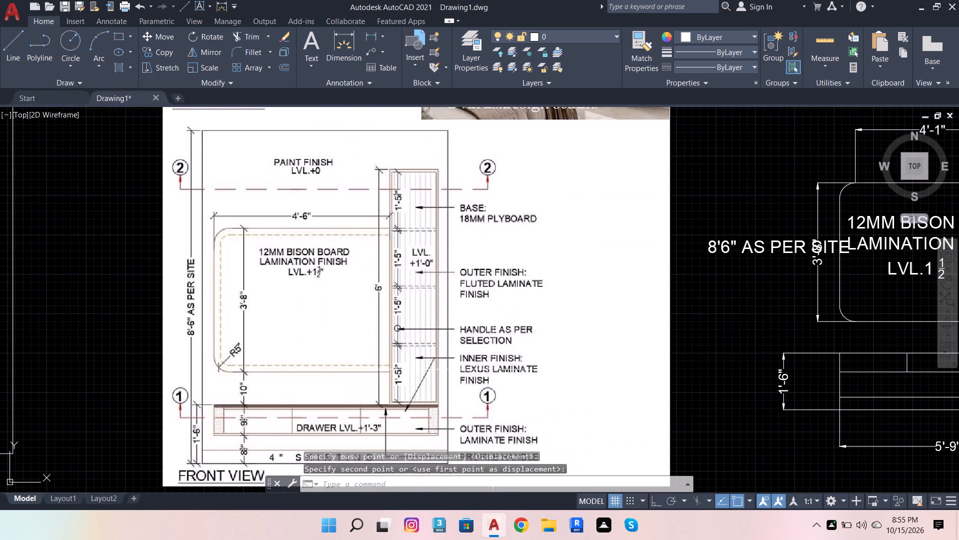
{"action": "scroll", "coordinate": [421, 349], "scroll_direction": "down", "scroll_amount": 1}
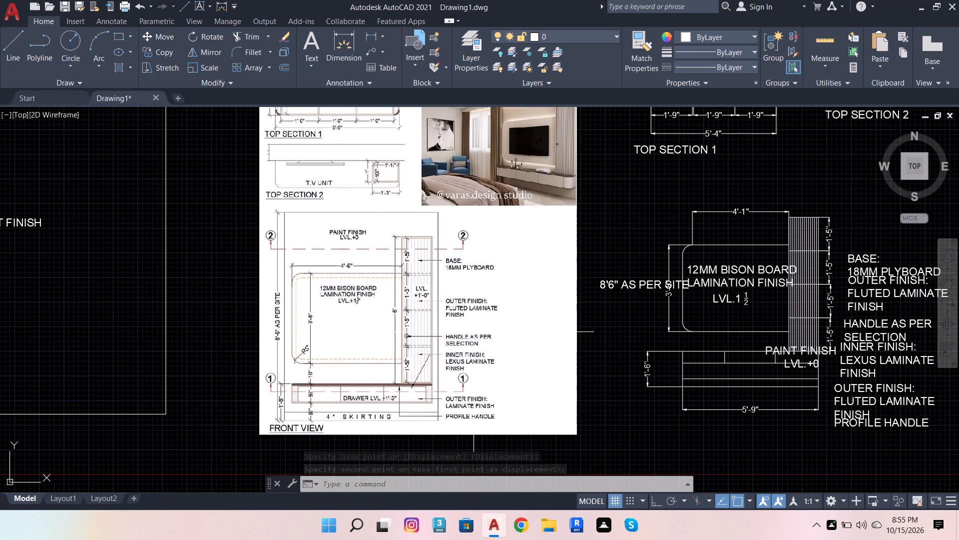
{"action": "scroll", "coordinate": [469, 303], "scroll_direction": "down", "scroll_amount": 2}
{"action": "scroll", "coordinate": [296, 261], "scroll_direction": "up", "scroll_amount": 1}
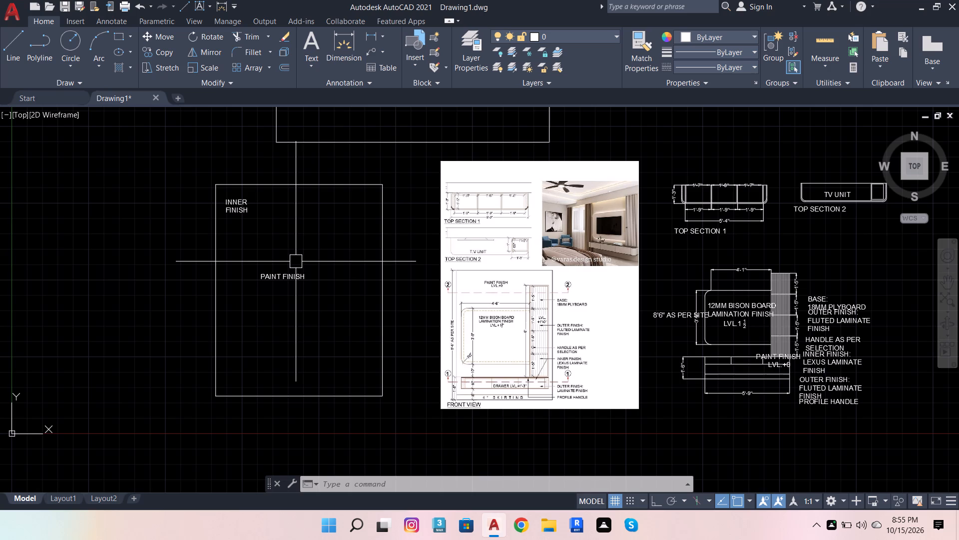
{"action": "scroll", "coordinate": [287, 287], "scroll_direction": "down", "scroll_amount": 1}
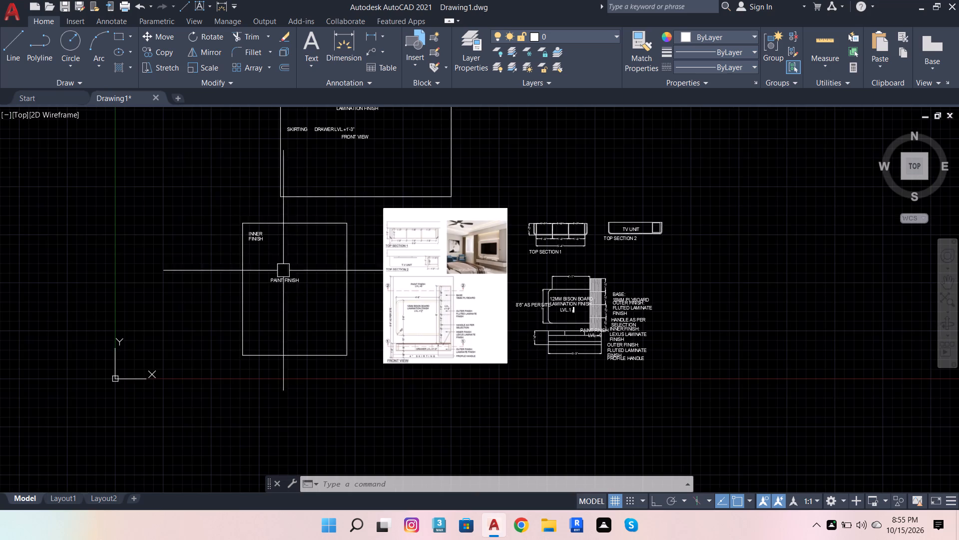
{"action": "scroll", "coordinate": [336, 257], "scroll_direction": "down", "scroll_amount": 1}
{"action": "scroll", "coordinate": [337, 165], "scroll_direction": "up", "scroll_amount": 4}
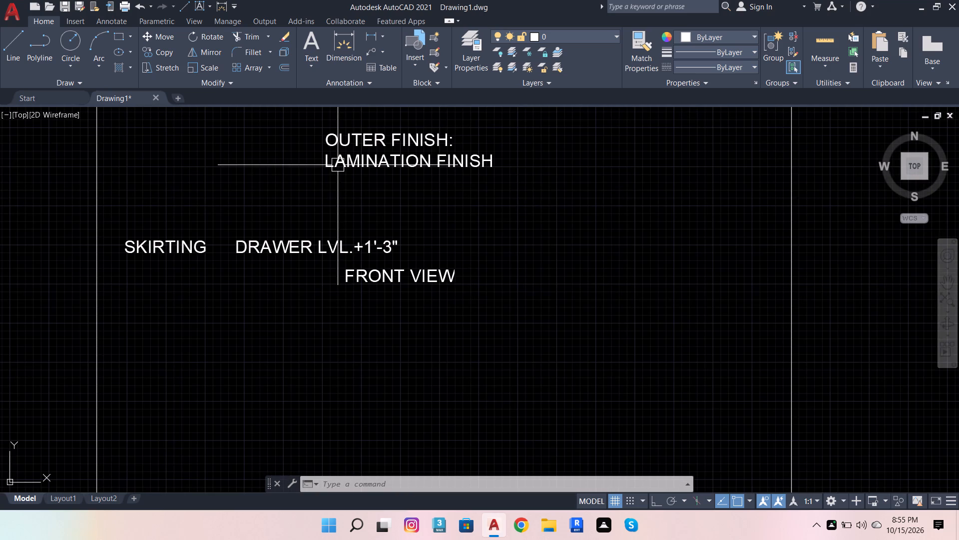
{"action": "scroll", "coordinate": [365, 229], "scroll_direction": "down", "scroll_amount": 4}
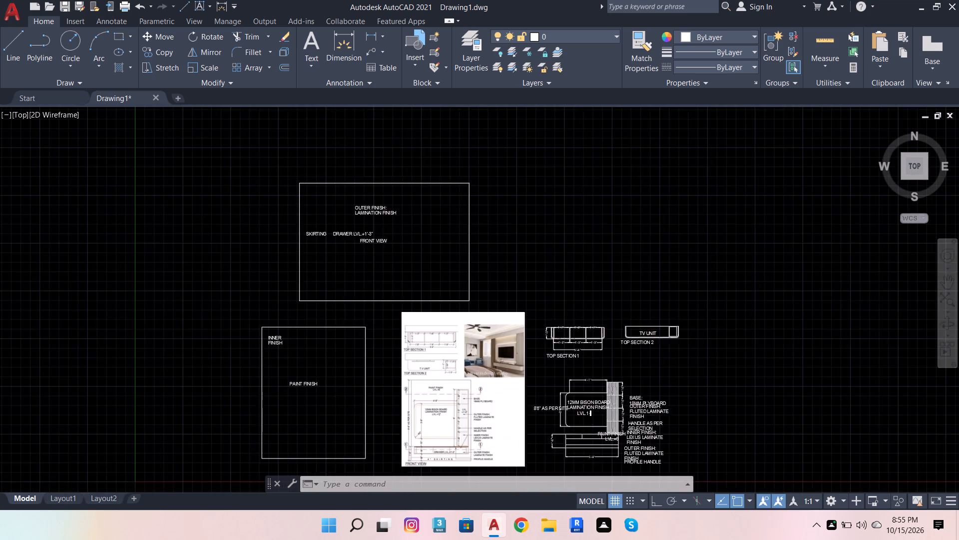
{"action": "left_click", "coordinate": [293, 150]}
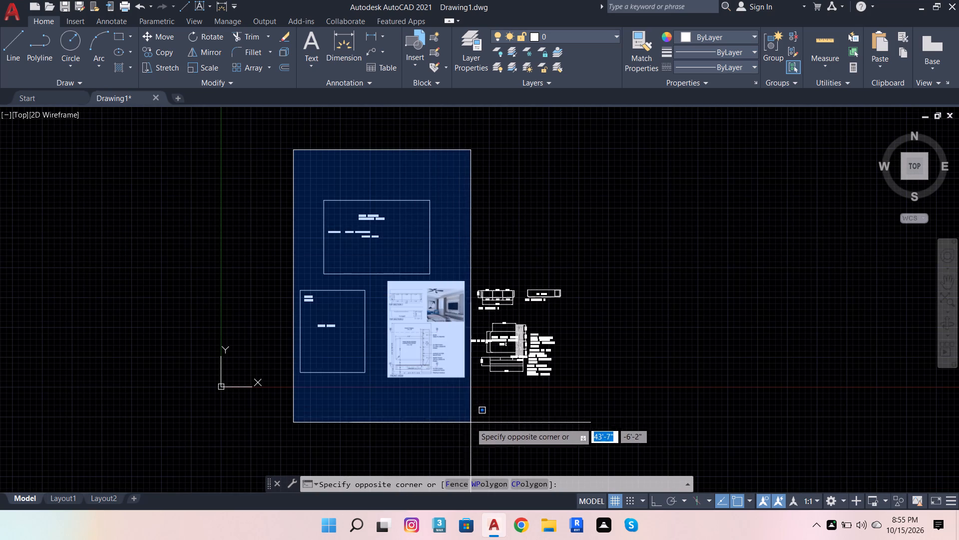
{"action": "left_click", "coordinate": [474, 427]}
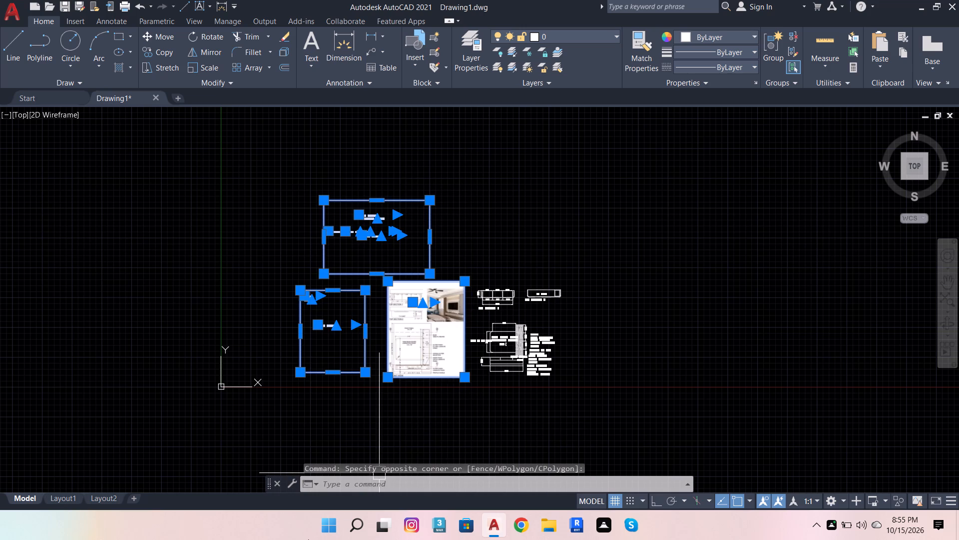
{"action": "key", "text": "shift+Delete"}
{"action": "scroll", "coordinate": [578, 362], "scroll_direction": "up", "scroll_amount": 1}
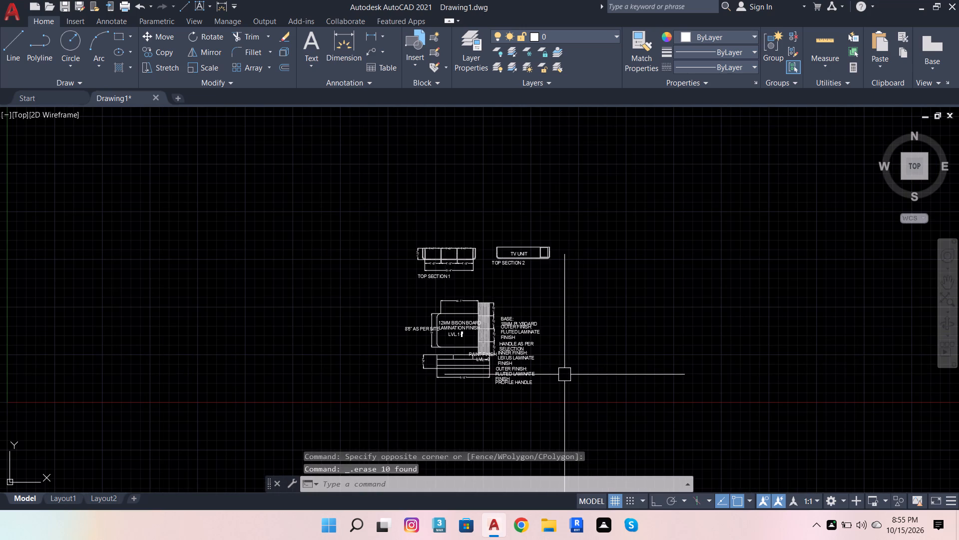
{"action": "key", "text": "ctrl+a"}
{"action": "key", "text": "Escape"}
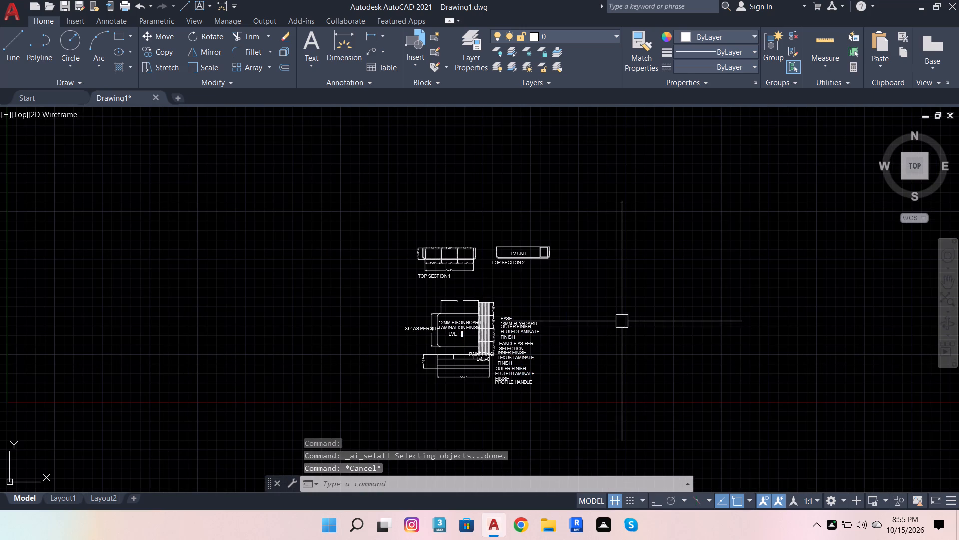
Start saving the drawing and choose the work folder under fuji interior on New Volume (D:) as its location.
{"action": "key", "text": "ctrl+s"}
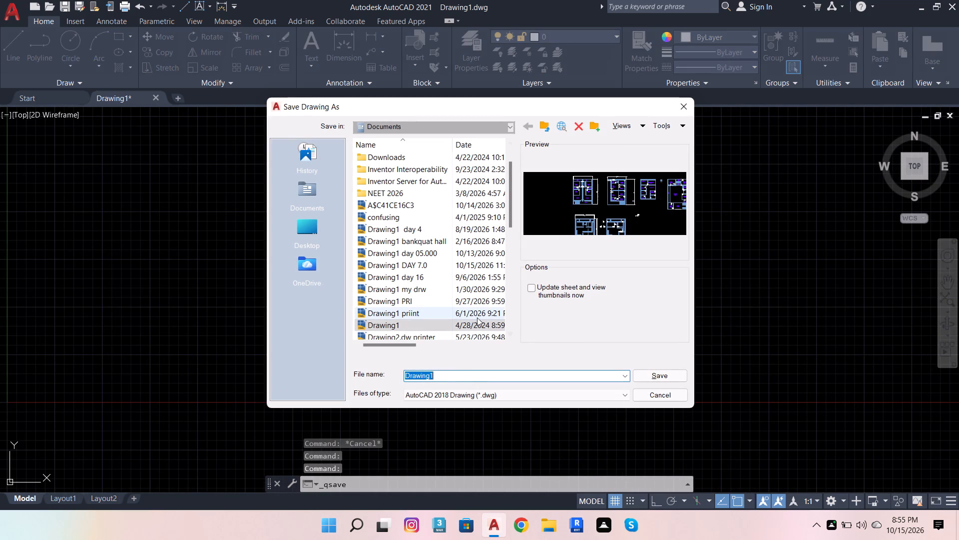
{"action": "left_click", "coordinate": [471, 373]}
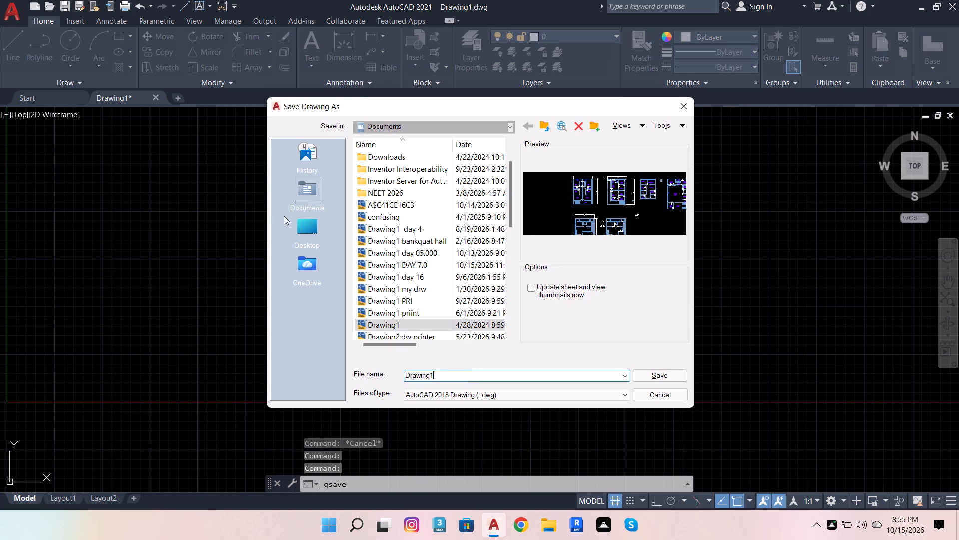
{"action": "left_click", "coordinate": [305, 231]}
{"action": "double_click", "coordinate": [401, 184]}
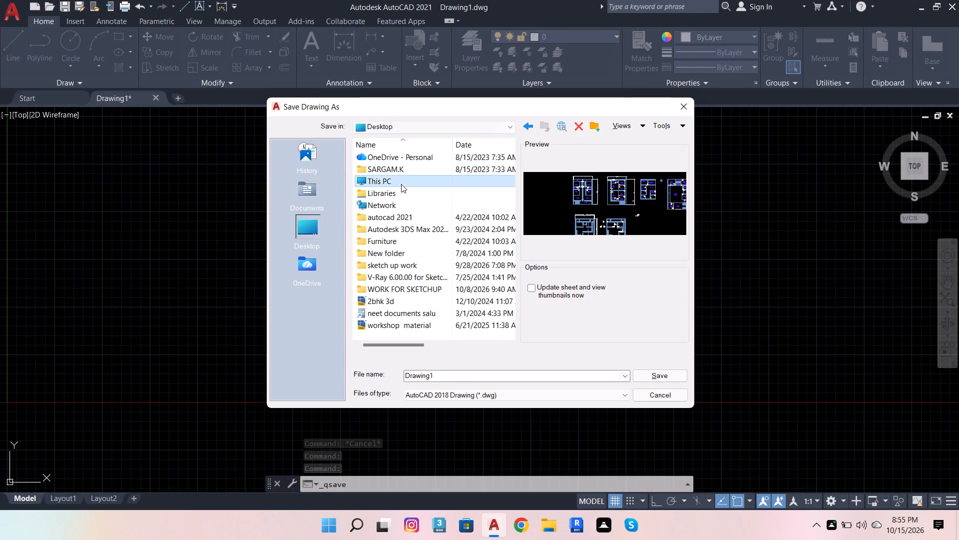
{"action": "double_click", "coordinate": [420, 275]}
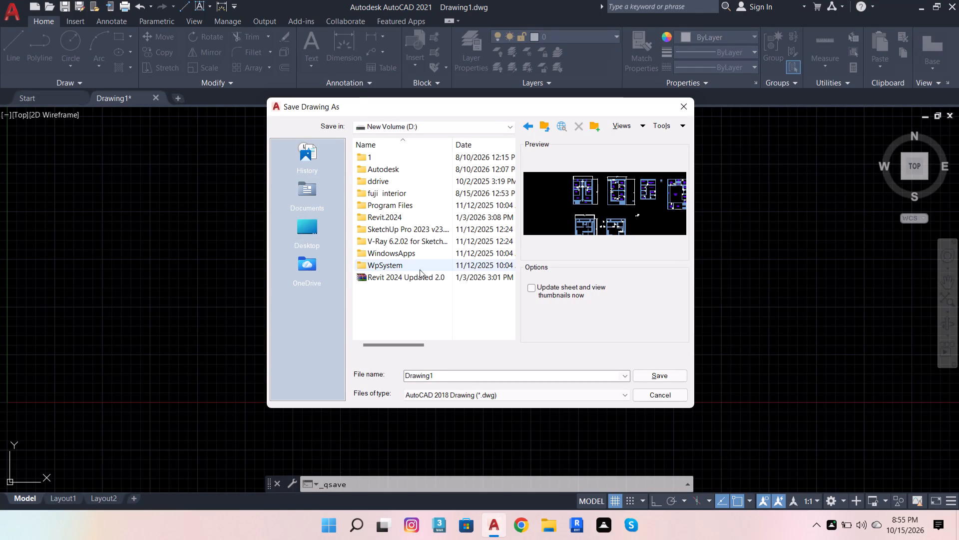
{"action": "left_click", "coordinate": [413, 200]}
{"action": "double_click", "coordinate": [413, 189]}
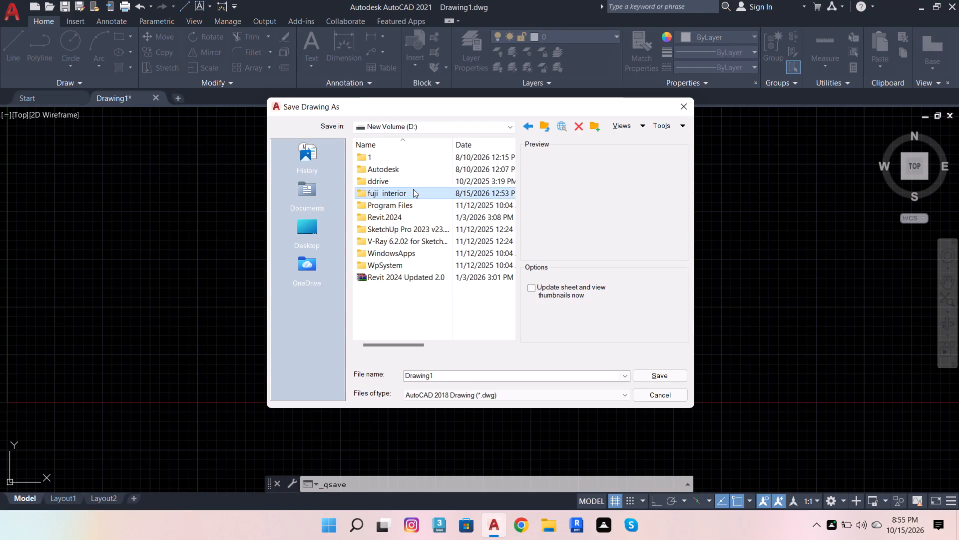
{"action": "double_click", "coordinate": [445, 179]}
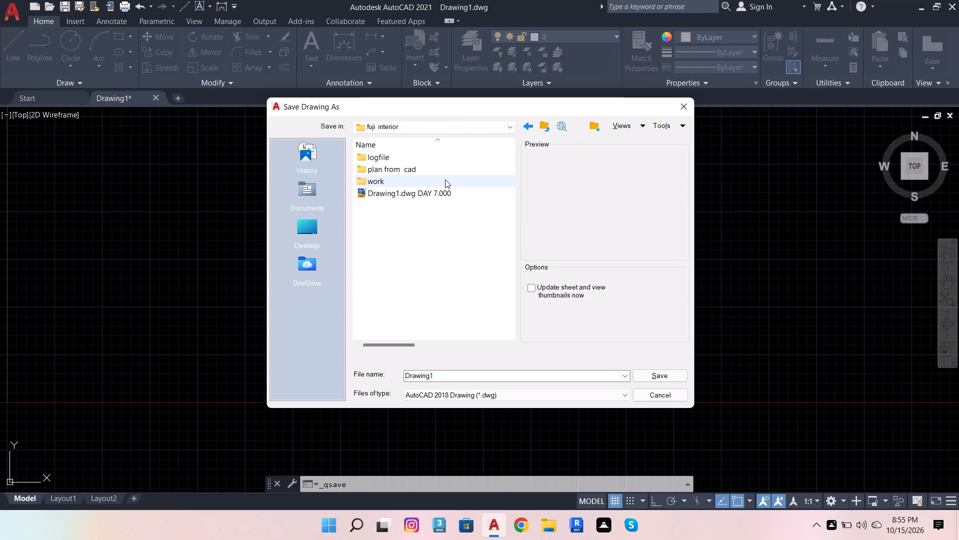
Extend the file name in the save dialog to Drawing1 DA.
{"action": "left_click", "coordinate": [462, 373]}
{"action": "left_click", "coordinate": [462, 373]}
{"action": "left_click", "coordinate": [462, 373]}
{"action": "key", "text": "space"}
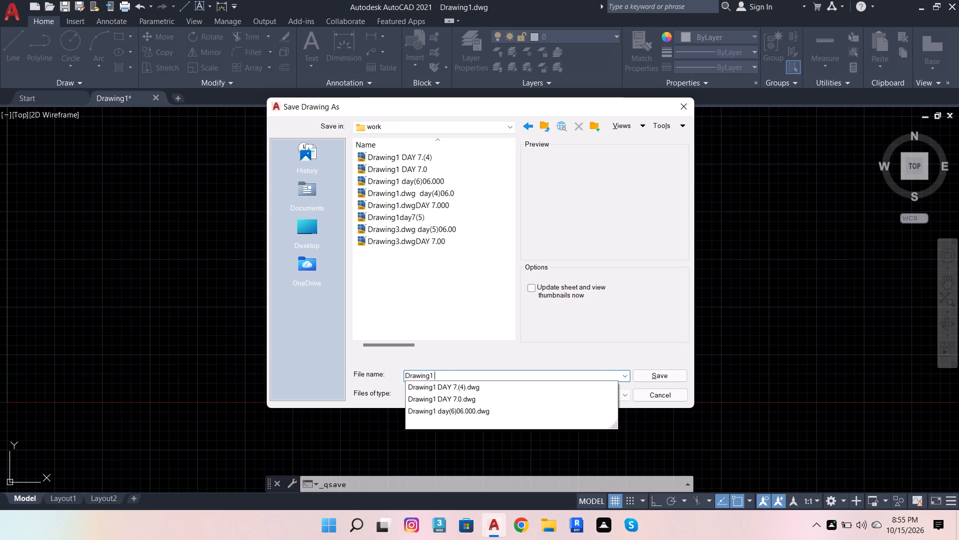
{"action": "type", "text": "S"}
{"action": "key", "text": "BackSpace"}
{"action": "type", "text": "DAT"}
{"action": "key", "text": "BackSpace"}
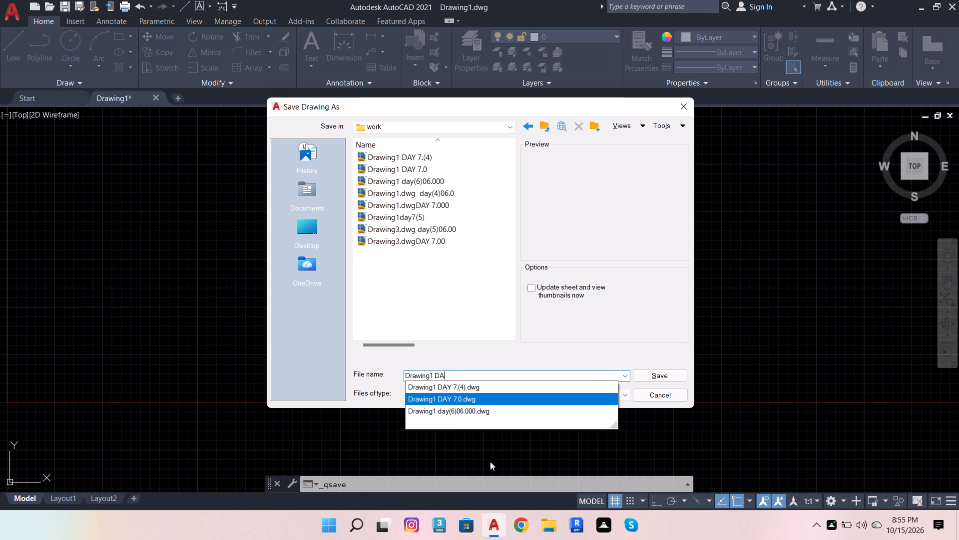
{"action": "left_click", "coordinate": [607, 526]}
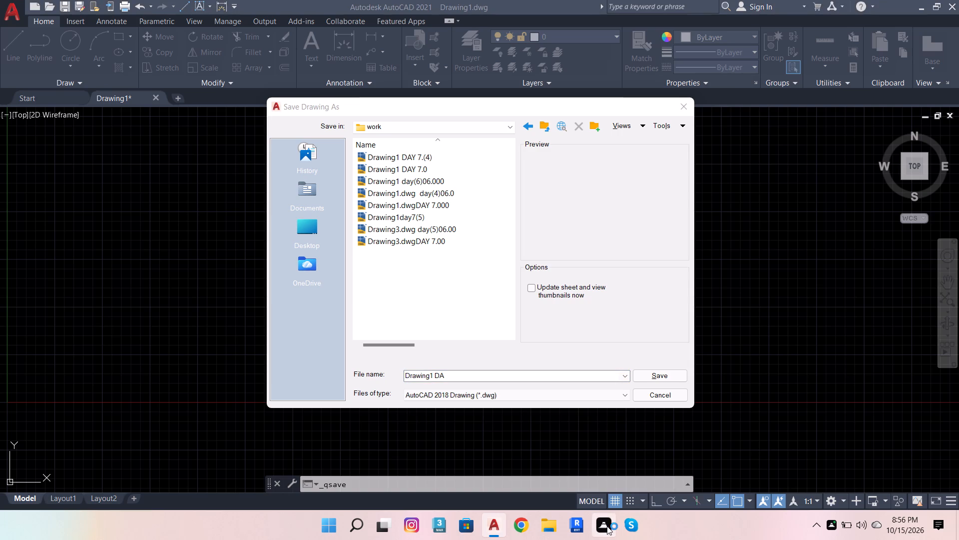
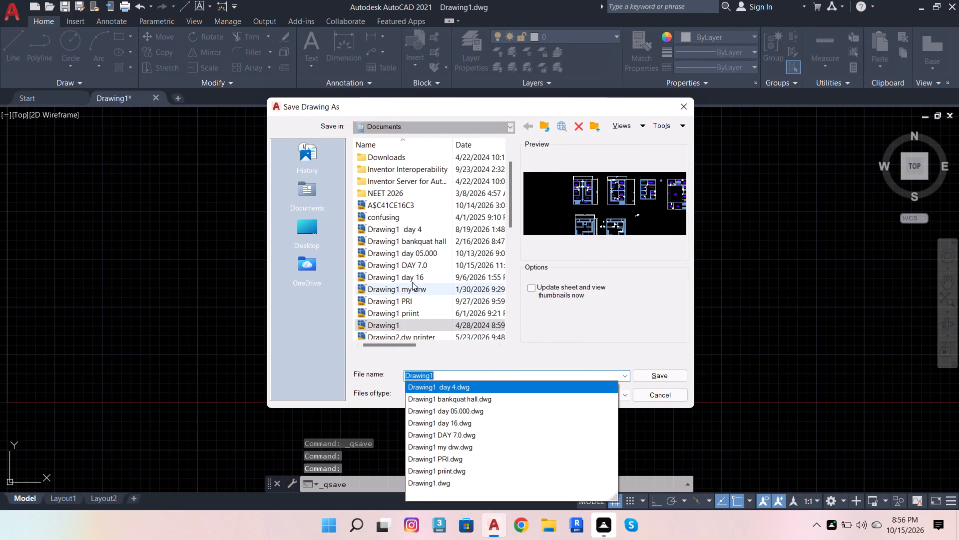
Choose the work folder inside fuji interior on New Volume (D:) as the drawing's save location.
{"action": "double_click", "coordinate": [304, 227]}
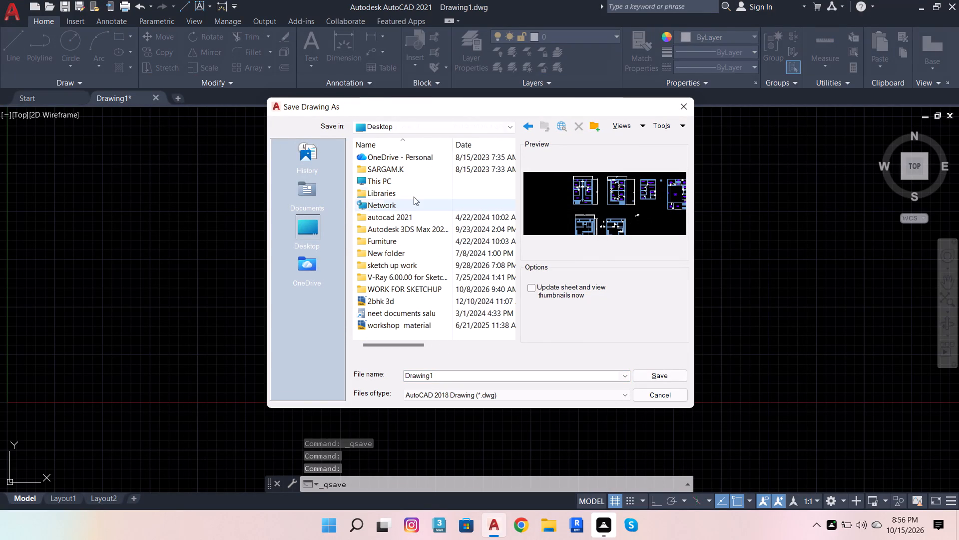
{"action": "double_click", "coordinate": [419, 184]}
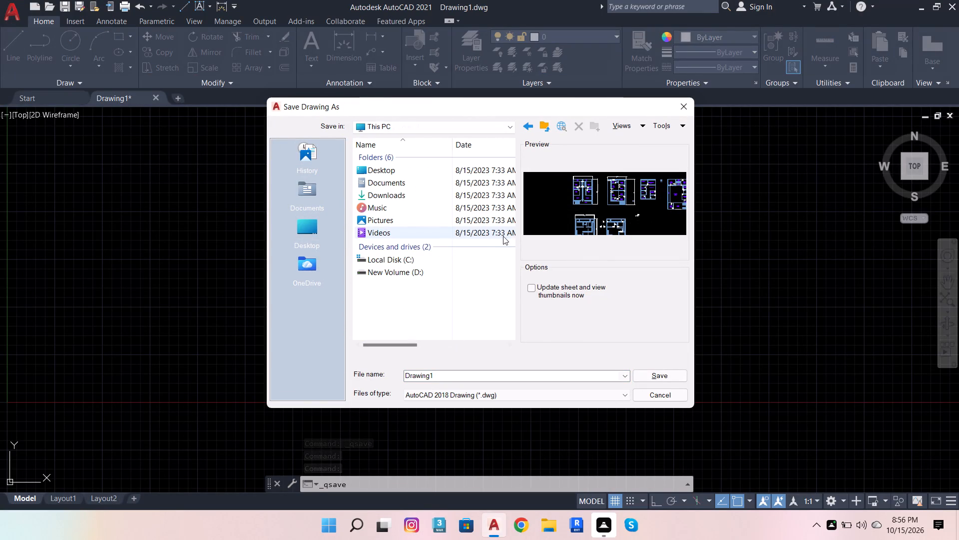
{"action": "double_click", "coordinate": [454, 272]}
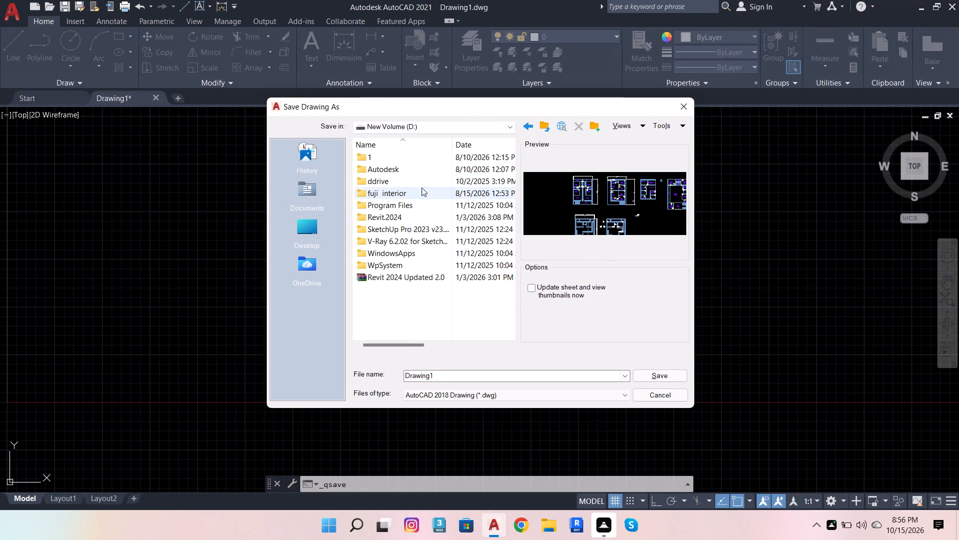
{"action": "double_click", "coordinate": [421, 192]}
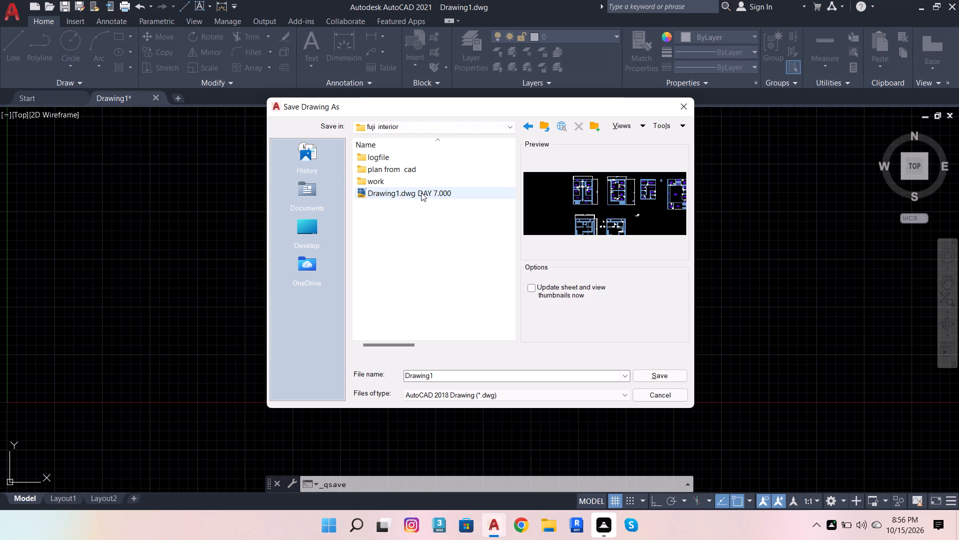
{"action": "double_click", "coordinate": [403, 178]}
Name the drawing file Drawing1 DAY 7(7) and save it in the work folder.
{"action": "double_click", "coordinate": [473, 375]}
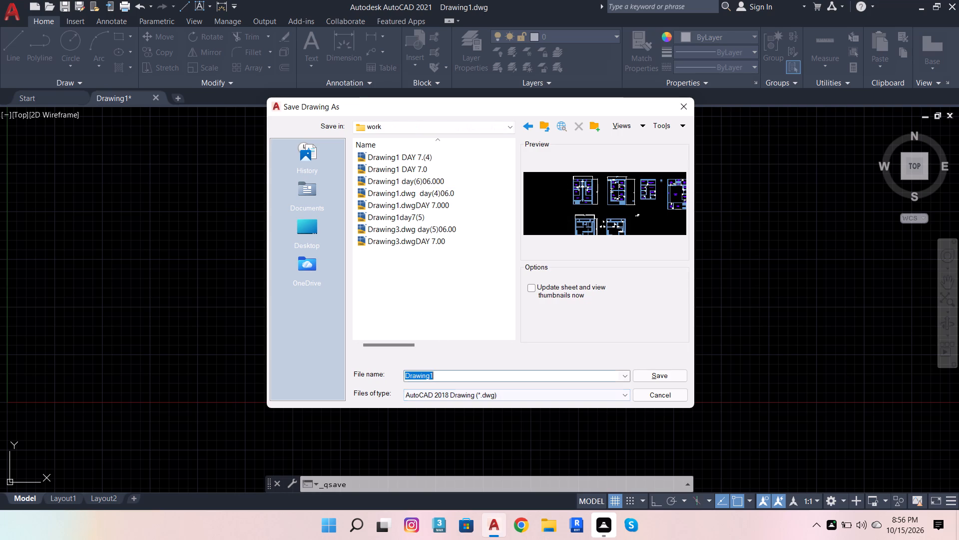
{"action": "left_click", "coordinate": [471, 374]}
{"action": "key", "text": "space"}
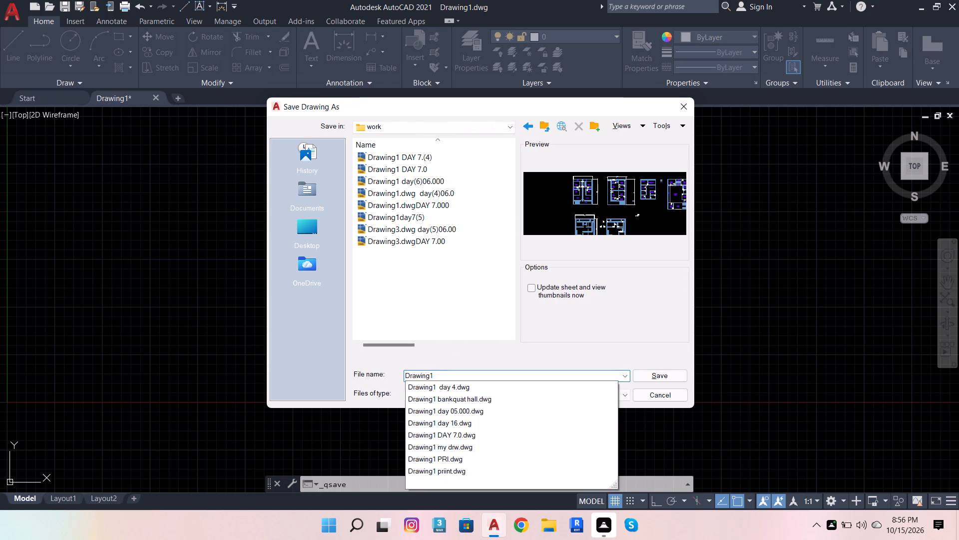
{"action": "type", "text": "DA"}
{"action": "key", "text": "y"}
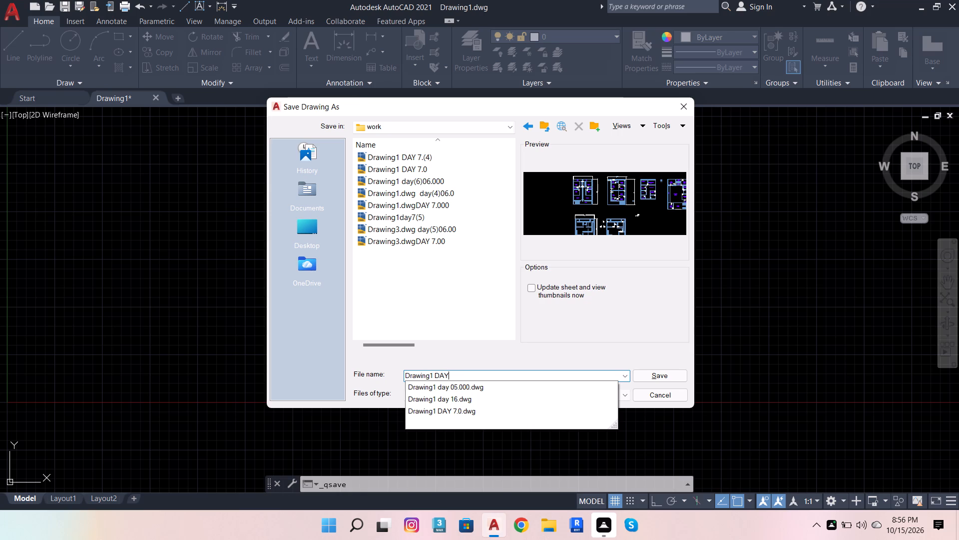
{"action": "key", "text": "space"}
{"action": "key", "text": "7"}
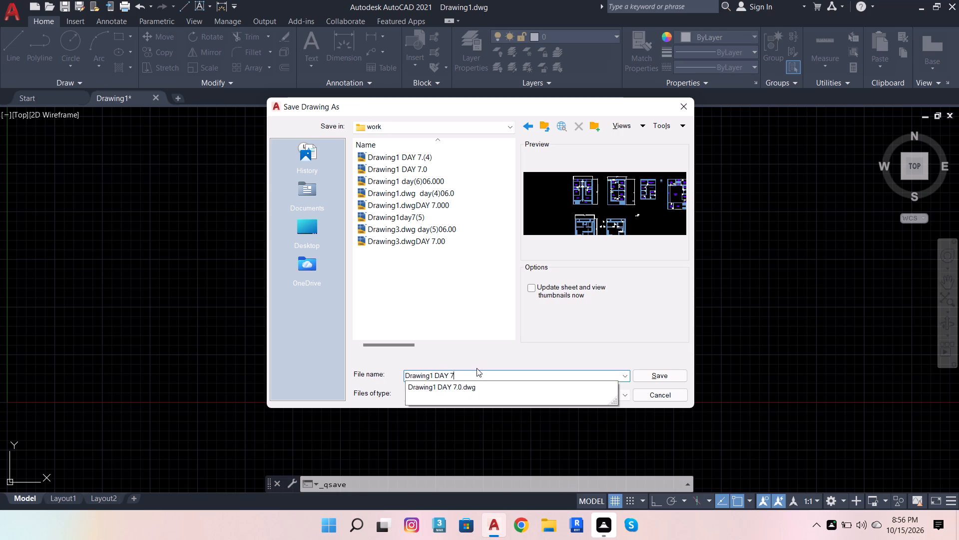
{"action": "key", "text": "shift+parenleft"}
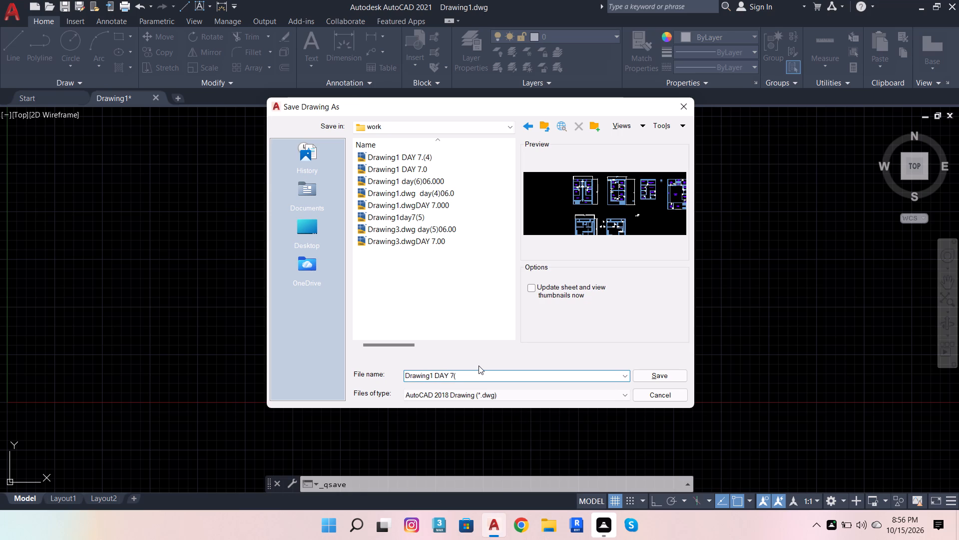
{"action": "key", "text": "7"}
{"action": "key", "text": "shift+parenright"}
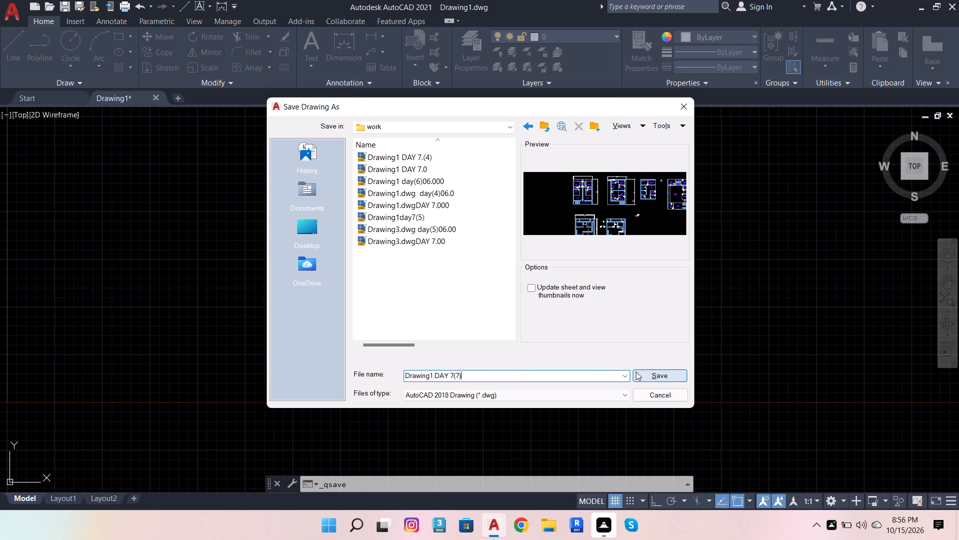
{"action": "left_click", "coordinate": [652, 375]}
Move the two top sections, the TV unit elevation and all their notes together to near the drawing origin.
{"action": "scroll", "coordinate": [512, 333], "scroll_direction": "up", "scroll_amount": 3}
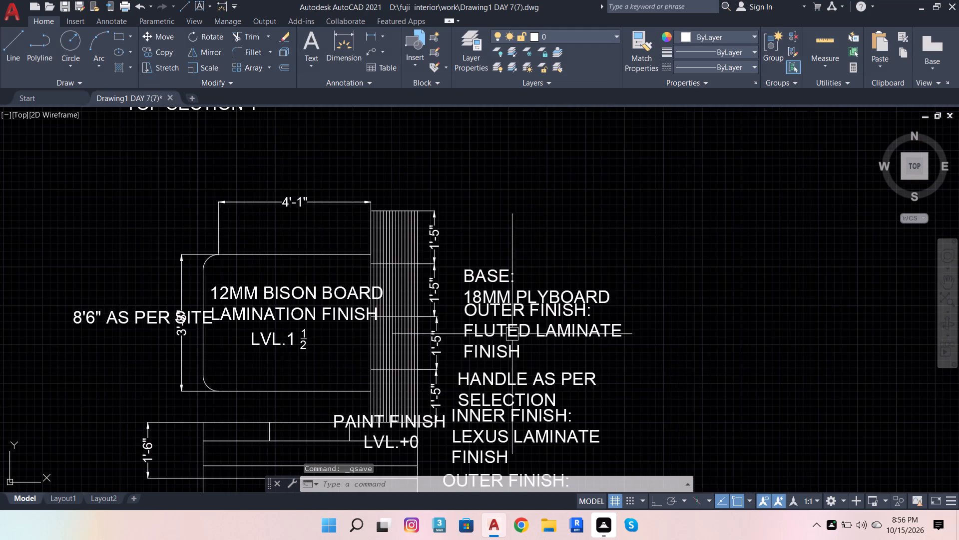
{"action": "scroll", "coordinate": [512, 334], "scroll_direction": "up", "scroll_amount": 1}
{"action": "scroll", "coordinate": [493, 331], "scroll_direction": "down", "scroll_amount": 4}
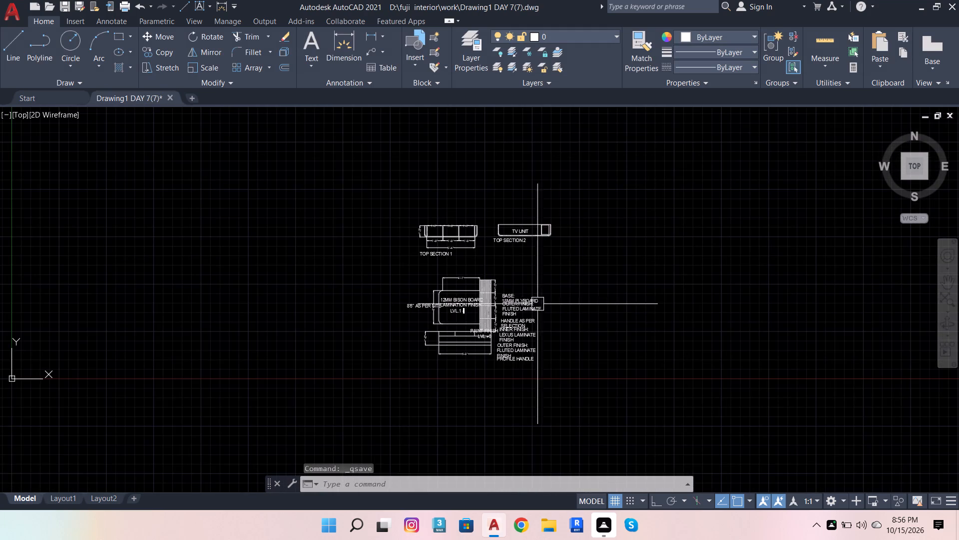
{"action": "scroll", "coordinate": [557, 227], "scroll_direction": "up", "scroll_amount": 1}
{"action": "left_click", "coordinate": [300, 180]}
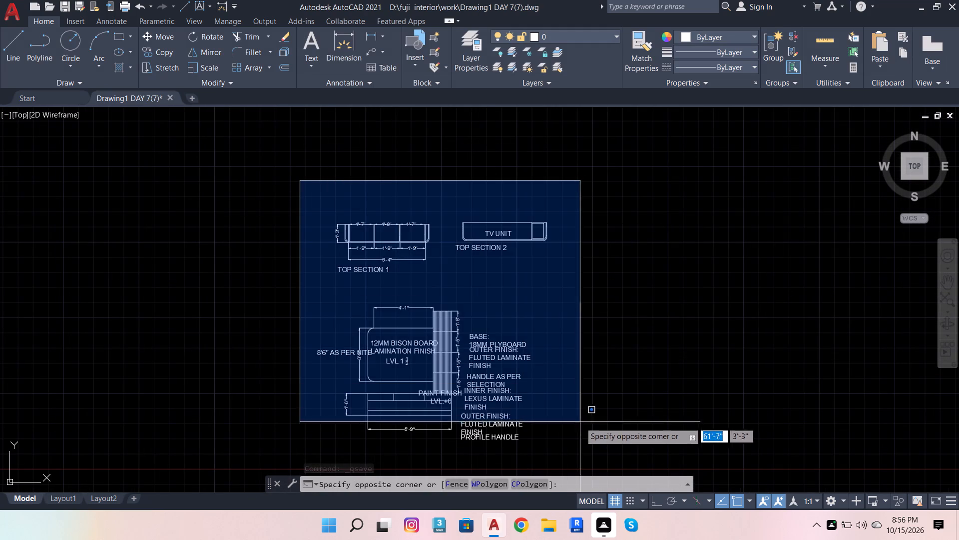
{"action": "left_click", "coordinate": [623, 457]}
{"action": "left_click", "coordinate": [163, 38]}
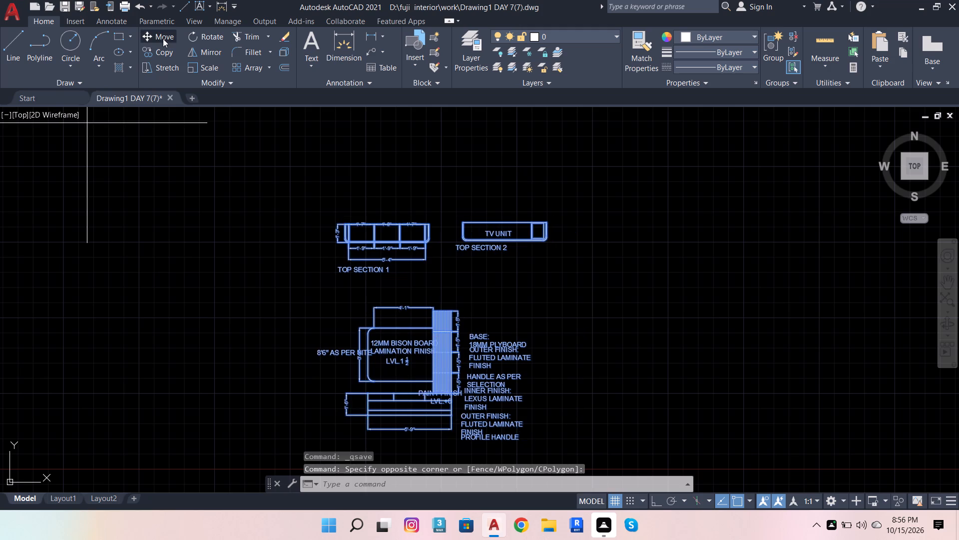
{"action": "left_click", "coordinate": [366, 428]}
{"action": "scroll", "coordinate": [549, 298], "scroll_direction": "down", "scroll_amount": 3}
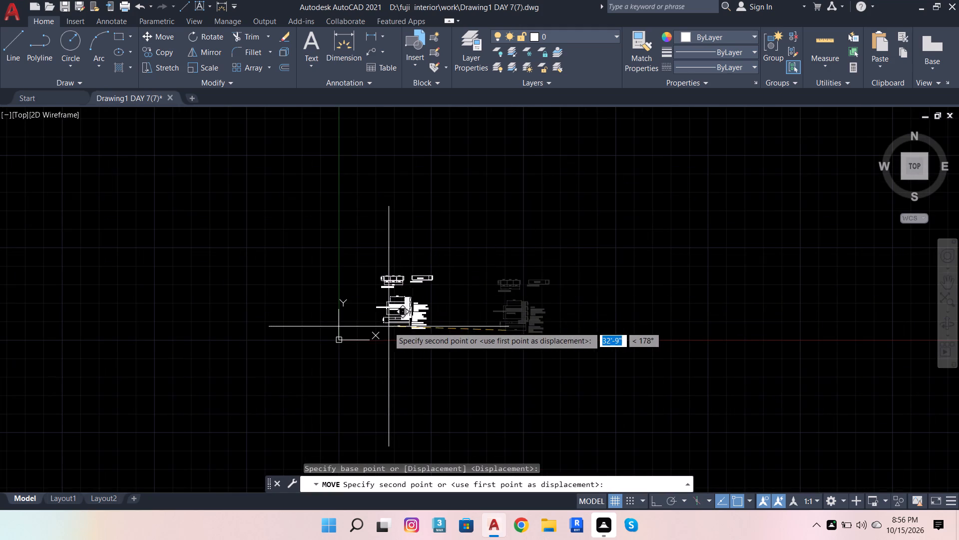
{"action": "scroll", "coordinate": [365, 320], "scroll_direction": "up", "scroll_amount": 1}
{"action": "left_click", "coordinate": [337, 327]}
Rotate the 8'6" AS PER SITE text 90 degrees with Ortho on so it reads vertically.
{"action": "scroll", "coordinate": [331, 301], "scroll_direction": "up", "scroll_amount": 2}
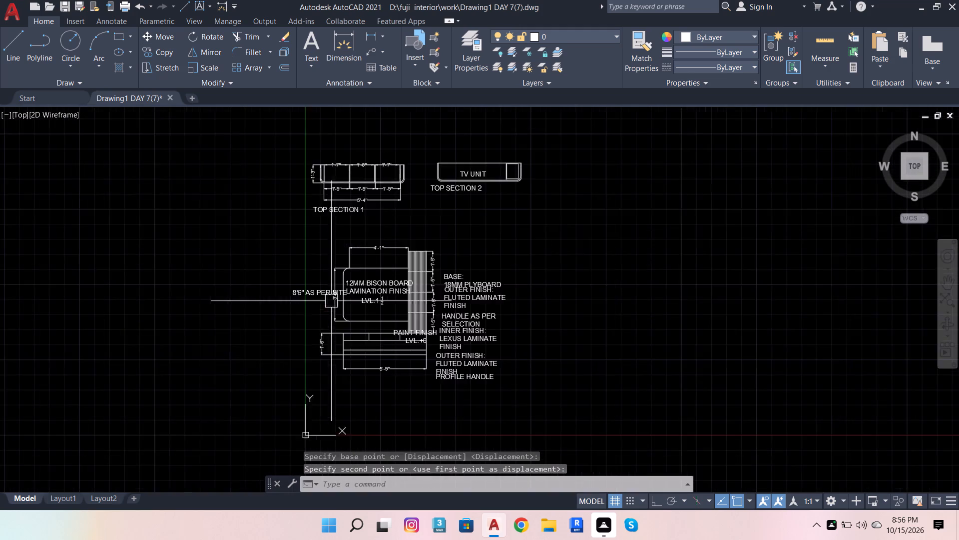
{"action": "scroll", "coordinate": [331, 301], "scroll_direction": "up", "scroll_amount": 1}
{"action": "left_click", "coordinate": [317, 287]}
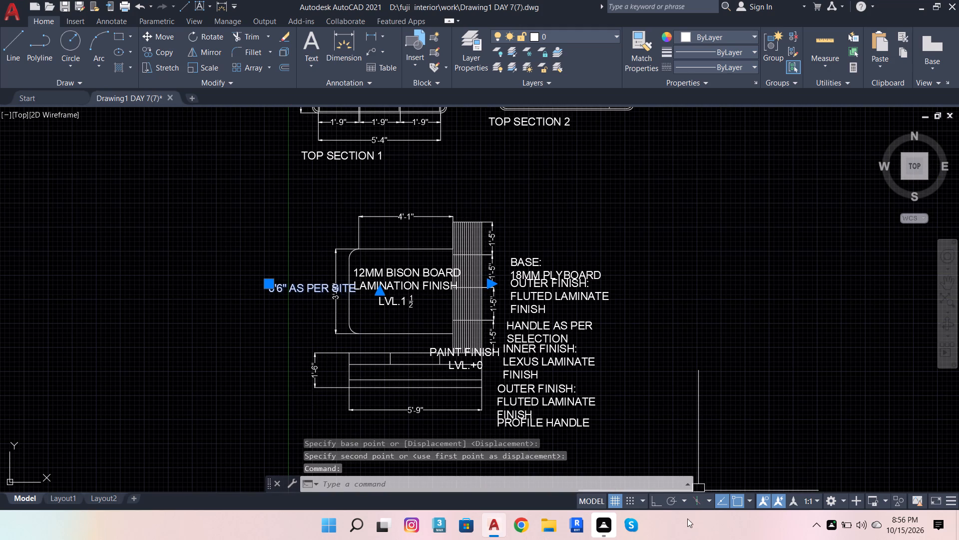
{"action": "left_click", "coordinate": [653, 504]}
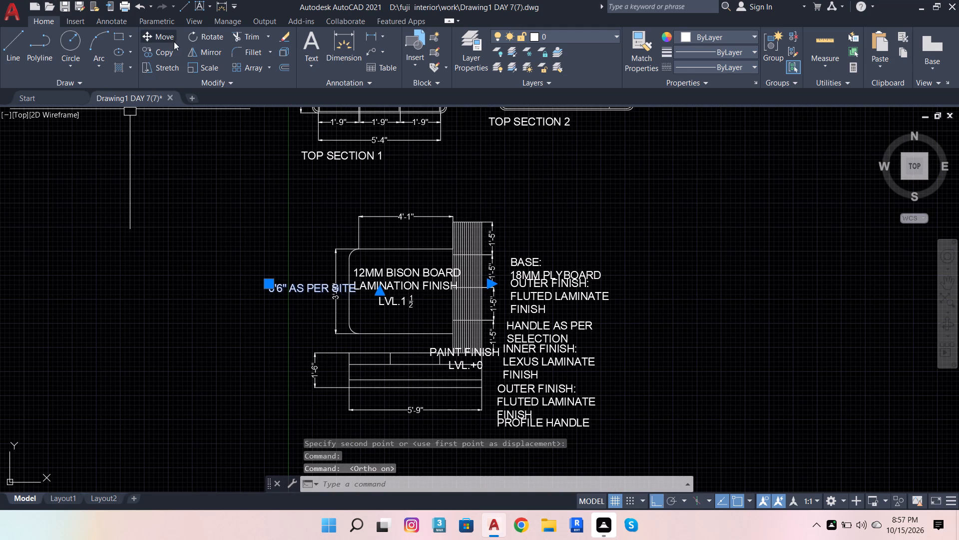
{"action": "left_click", "coordinate": [192, 35]}
{"action": "left_click", "coordinate": [284, 280]}
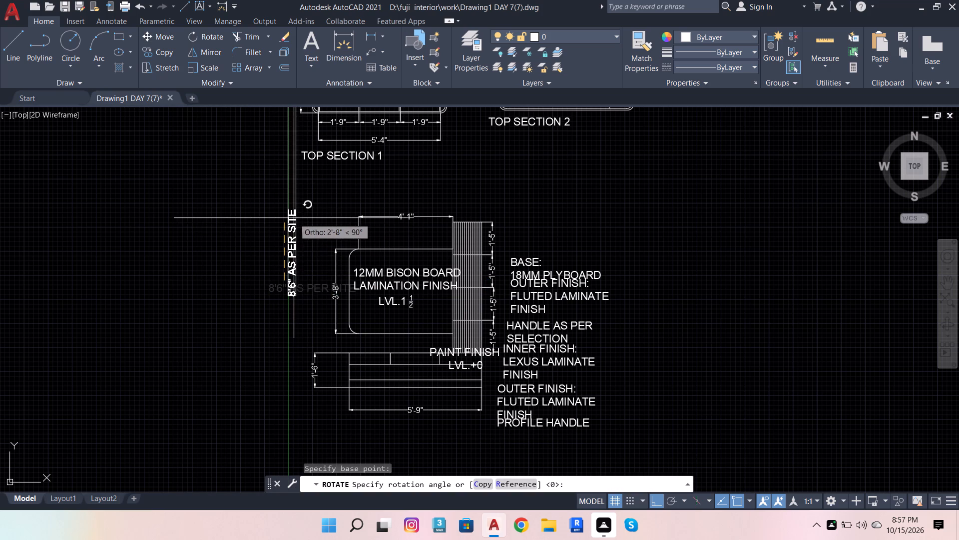
{"action": "left_click", "coordinate": [293, 218]}
Move the vertical 8'6" AS PER SITE text freely, with Ortho off, to just outside the elevation's 3'-8" height dimension.
{"action": "left_click", "coordinate": [293, 291]}
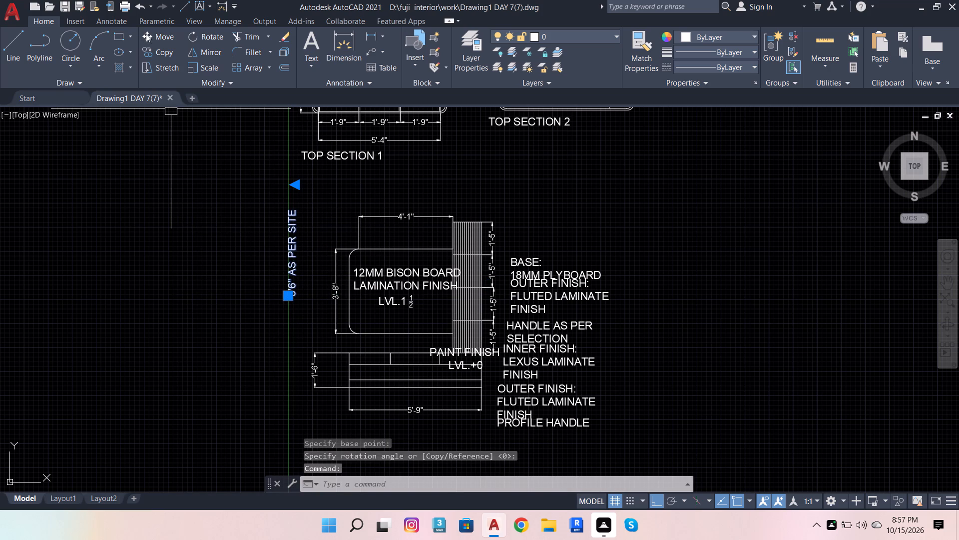
{"action": "left_click", "coordinate": [158, 32]}
{"action": "left_click", "coordinate": [305, 289]}
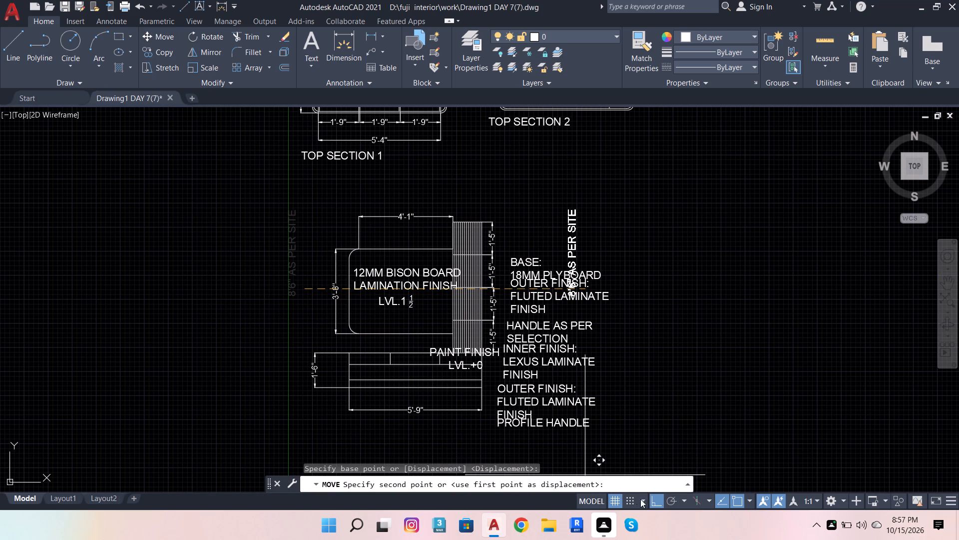
{"action": "left_click", "coordinate": [656, 498]}
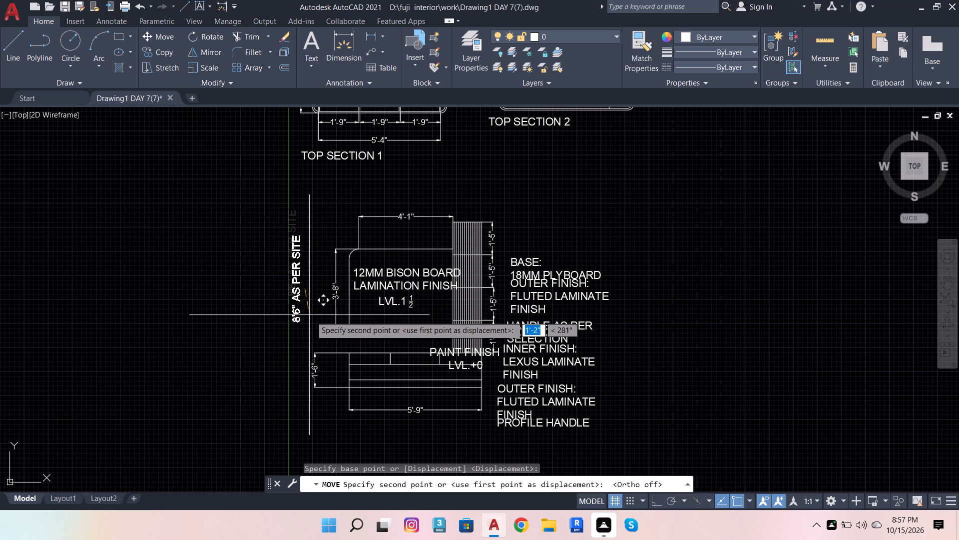
{"action": "scroll", "coordinate": [312, 317], "scroll_direction": "up", "scroll_amount": 1}
{"action": "left_click", "coordinate": [322, 323]}
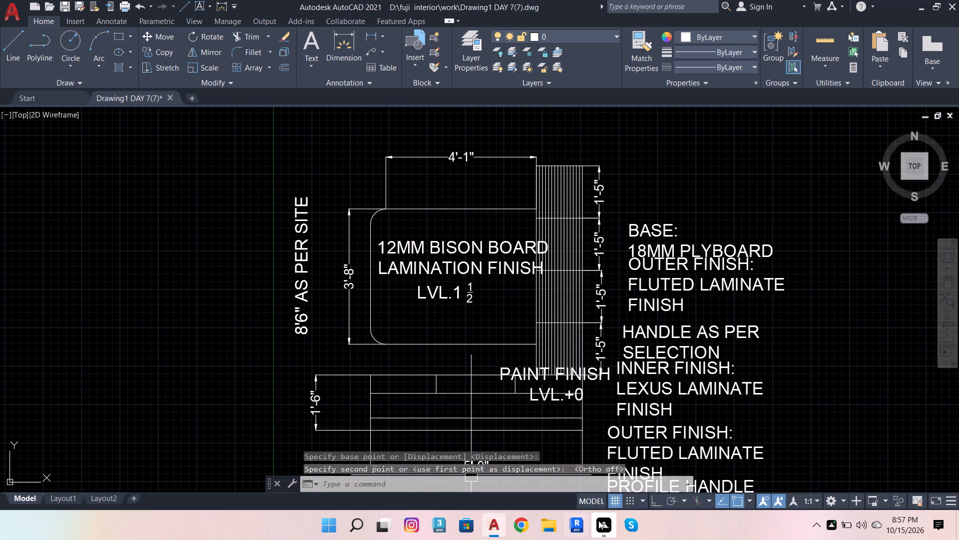
Save the changes to the TV unit drawing.
{"action": "scroll", "coordinate": [631, 259], "scroll_direction": "down", "scroll_amount": 1}
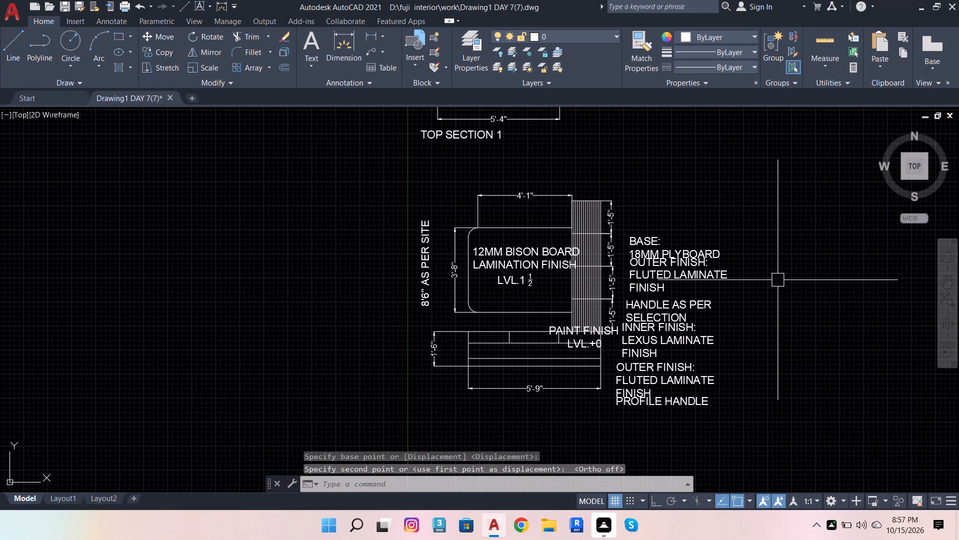
{"action": "key", "text": "ctrl+s"}
{"action": "key", "text": "ctrl+s"}
{"action": "key", "text": "ctrl+s"}
{"action": "key", "text": "ctrl+s"}
{"action": "key", "text": "ctrl+s"}
{"action": "key", "text": "ctrl+s"}
{"action": "key", "text": "ctrl+s"}
{"action": "key", "text": "ctrl+s"}
{"action": "key", "text": "ctrl+s"}
{"action": "key", "text": "ctrl+s"}
{"action": "key", "text": "ctrl+s"}
{"action": "key", "text": "ctrl+s"}
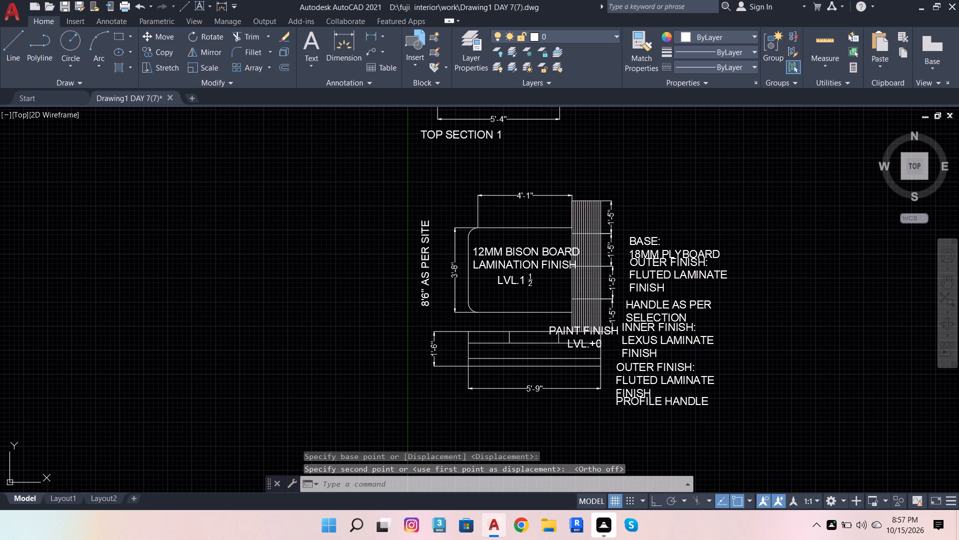
{"action": "key", "text": "ctrl+s"}
{"action": "key", "text": "ctrl+s"}
{"action": "key", "text": "ctrl+s"}
{"action": "key", "text": "ctrl+s"}
{"action": "key", "text": "ctrl+s"}
{"action": "key", "text": "ctrl+s"}
{"action": "key", "text": "ctrl+s"}
{"action": "key", "text": "ctrl+s"}
{"action": "key", "text": "ctrl+s"}
{"action": "key", "text": "ctrl+s"}
{"action": "key", "text": "ctrl+s"}
Close the application.
{"action": "left_click", "coordinate": [958, 0]}
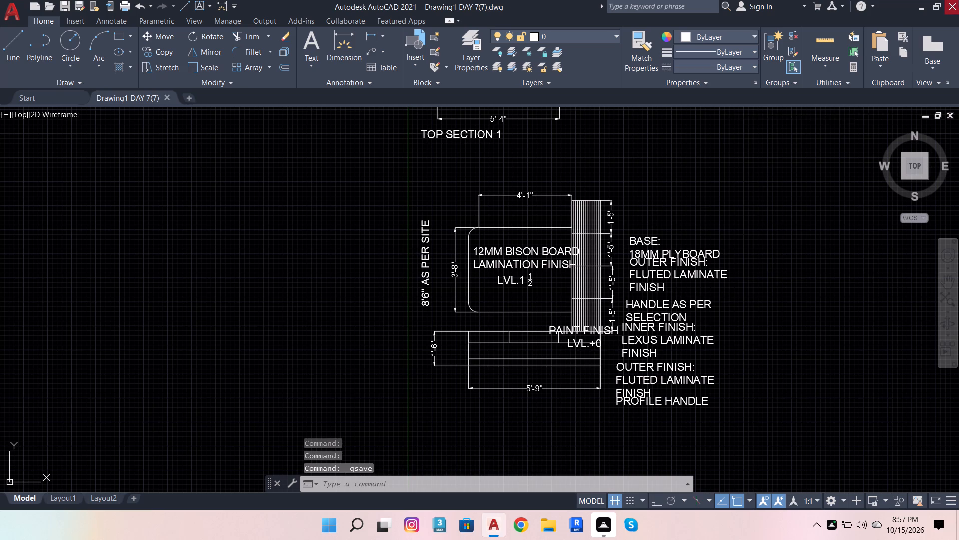